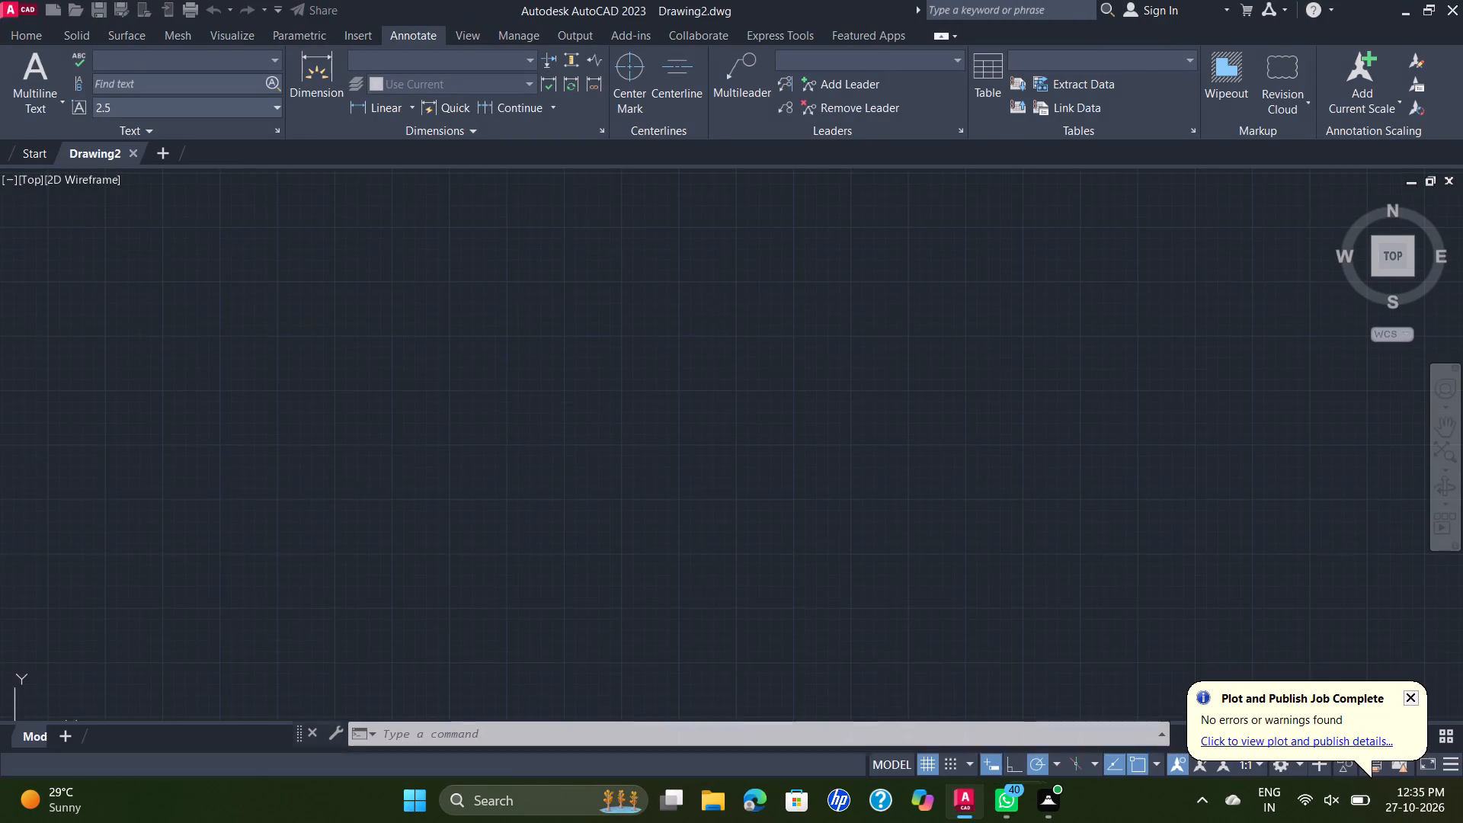
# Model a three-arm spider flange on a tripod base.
# Set the drawing units' length precision to two decimals (0.00), keeping decimal millimetres.
pyautogui.click(11, 45)
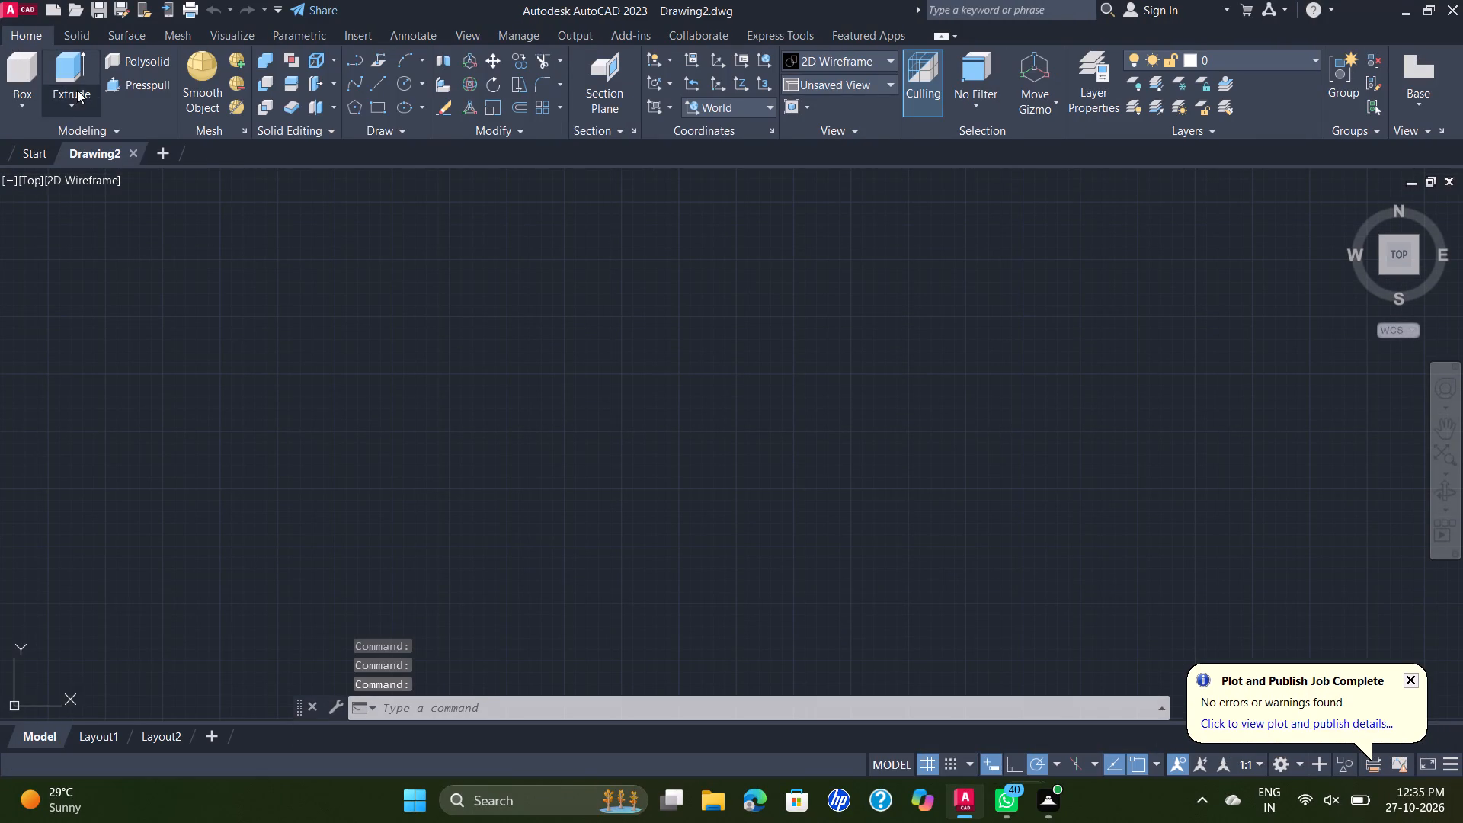
pyautogui.click(31, 29)
pyautogui.write('UN')
pyautogui.press('Return')
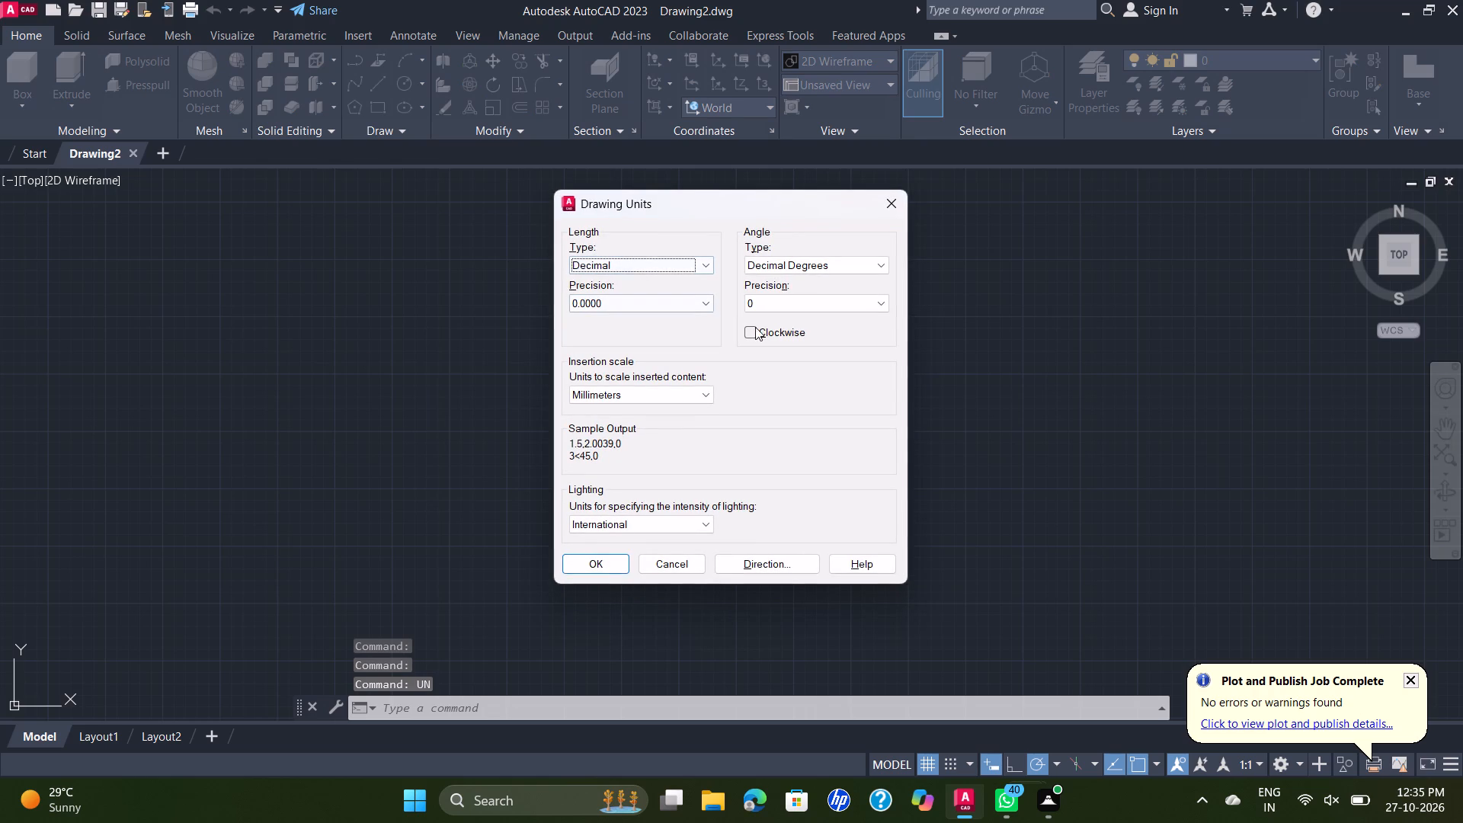
pyautogui.click(709, 304)
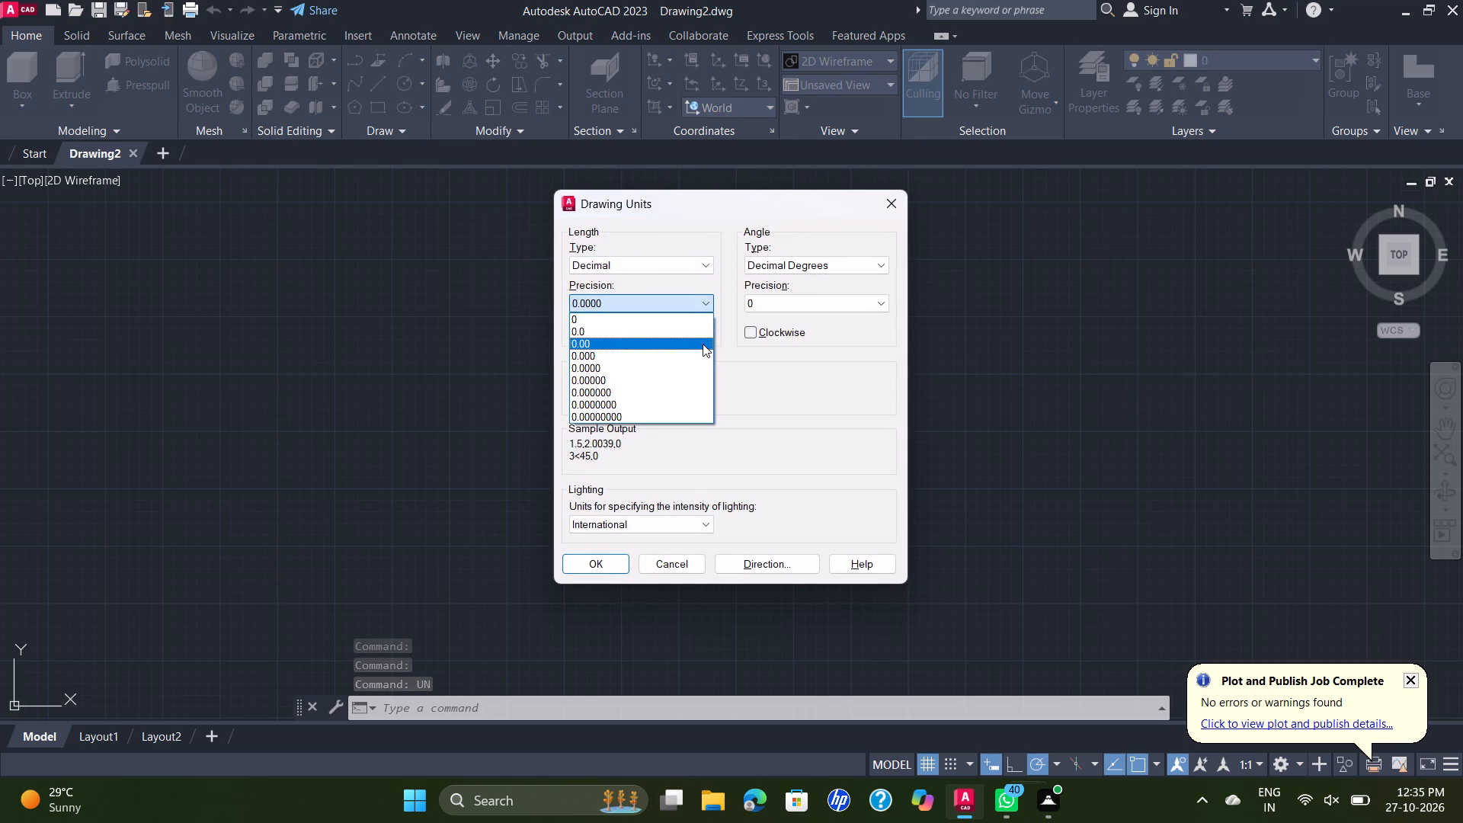
pyautogui.click(703, 344)
pyautogui.click(594, 566)
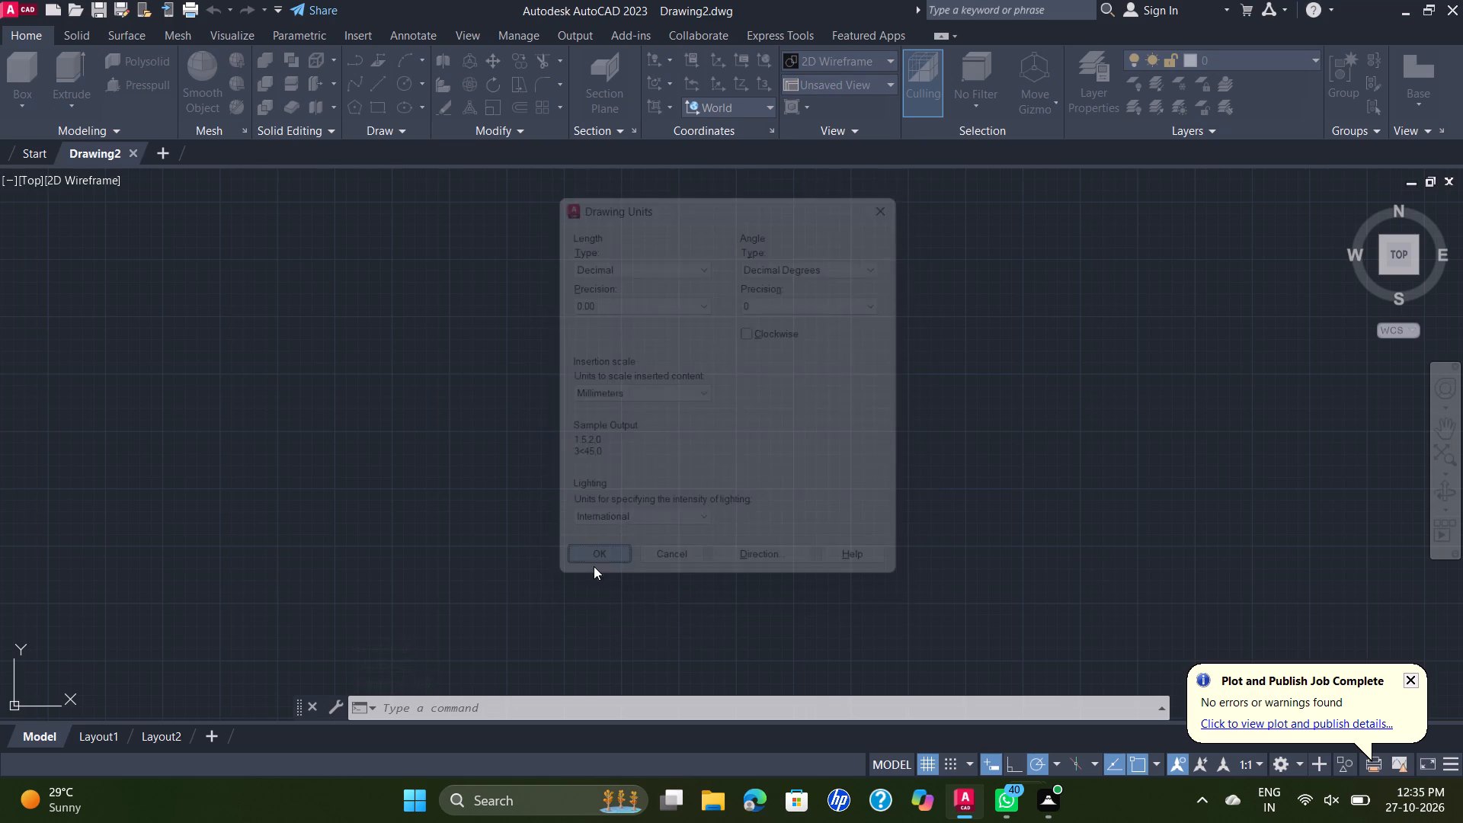
# Turn on command logging with LOGFILEON.
pyautogui.write('LO')
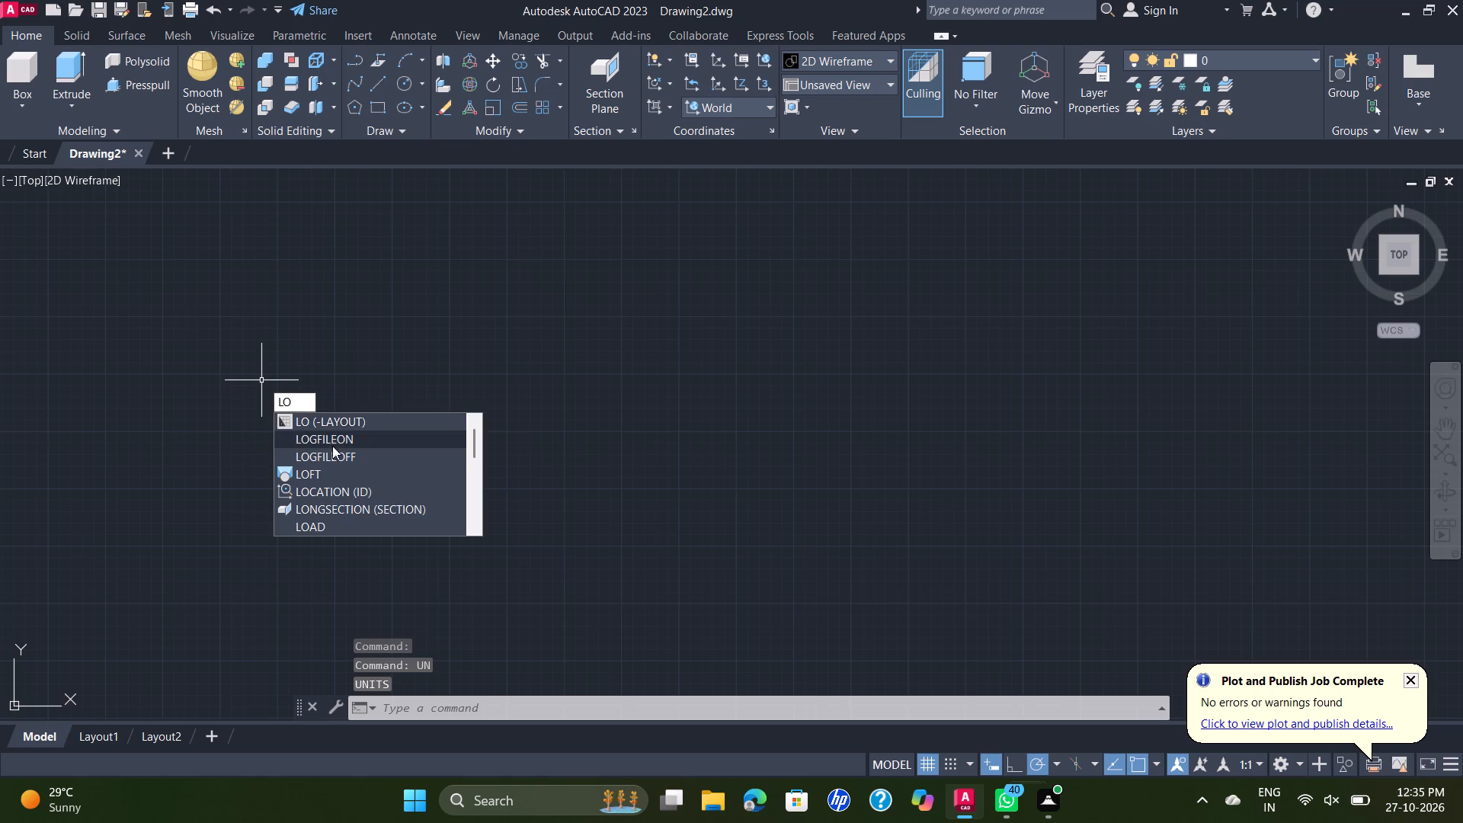
pyautogui.click(331, 446)
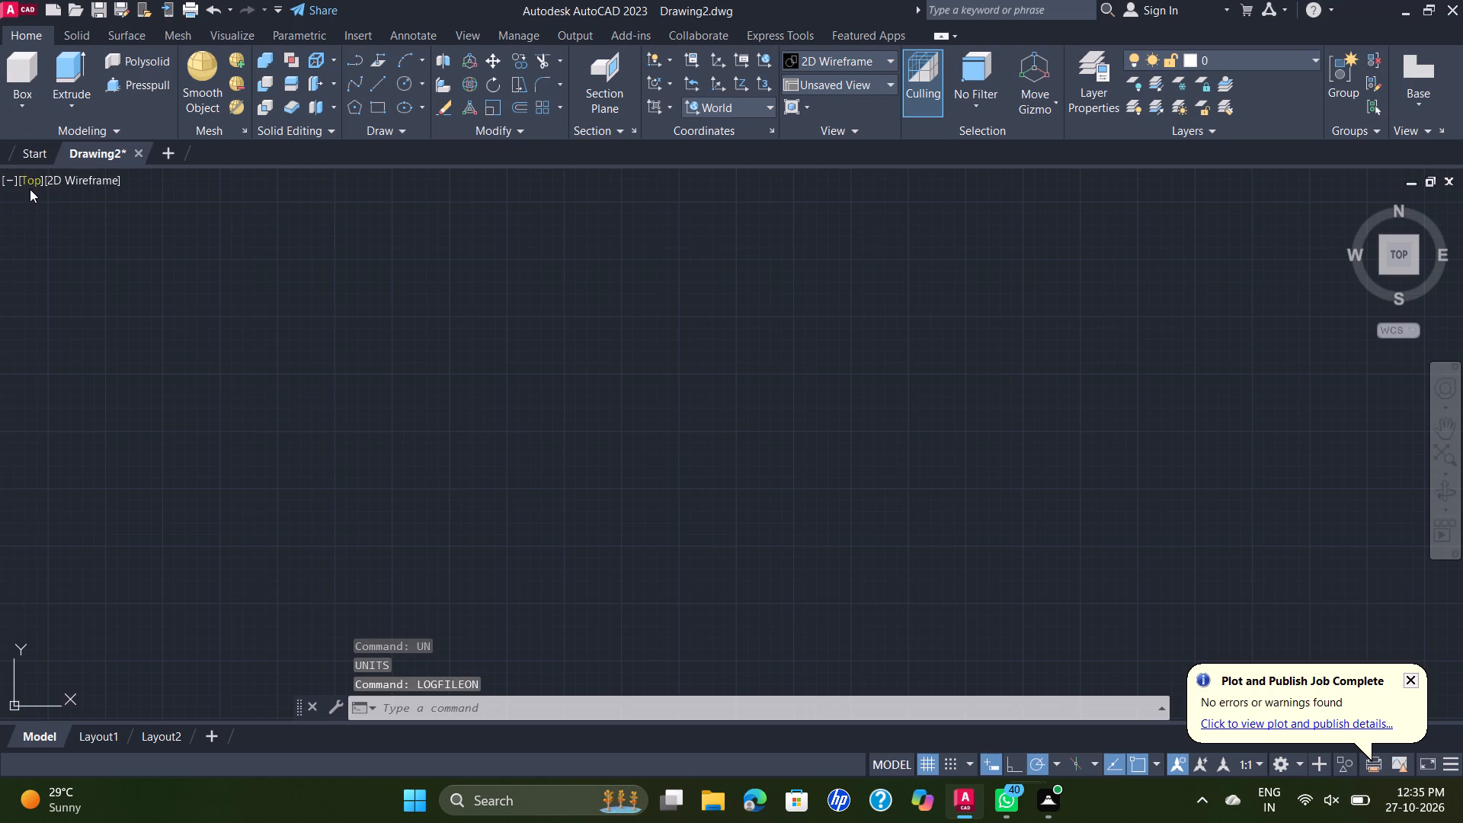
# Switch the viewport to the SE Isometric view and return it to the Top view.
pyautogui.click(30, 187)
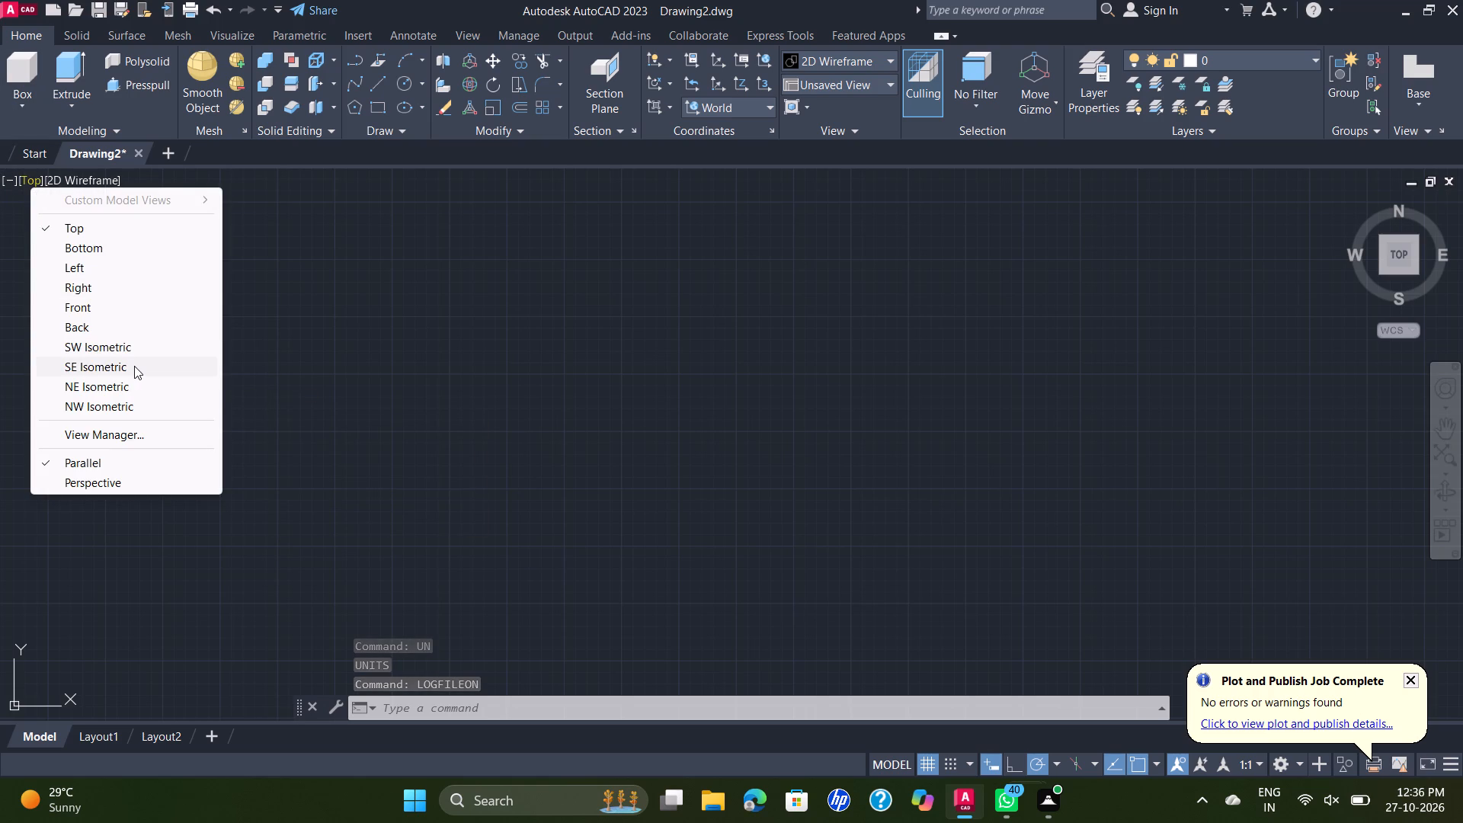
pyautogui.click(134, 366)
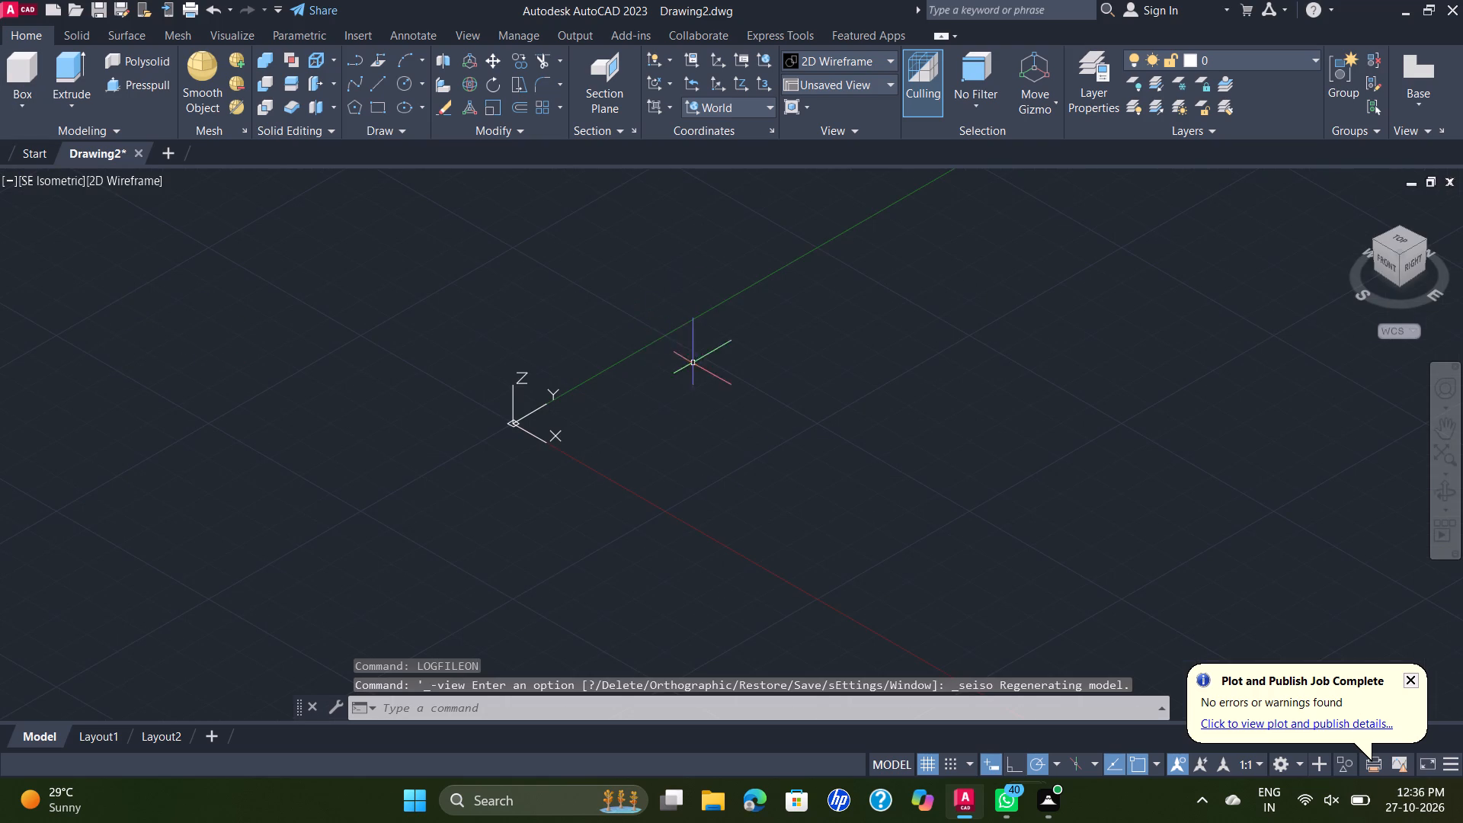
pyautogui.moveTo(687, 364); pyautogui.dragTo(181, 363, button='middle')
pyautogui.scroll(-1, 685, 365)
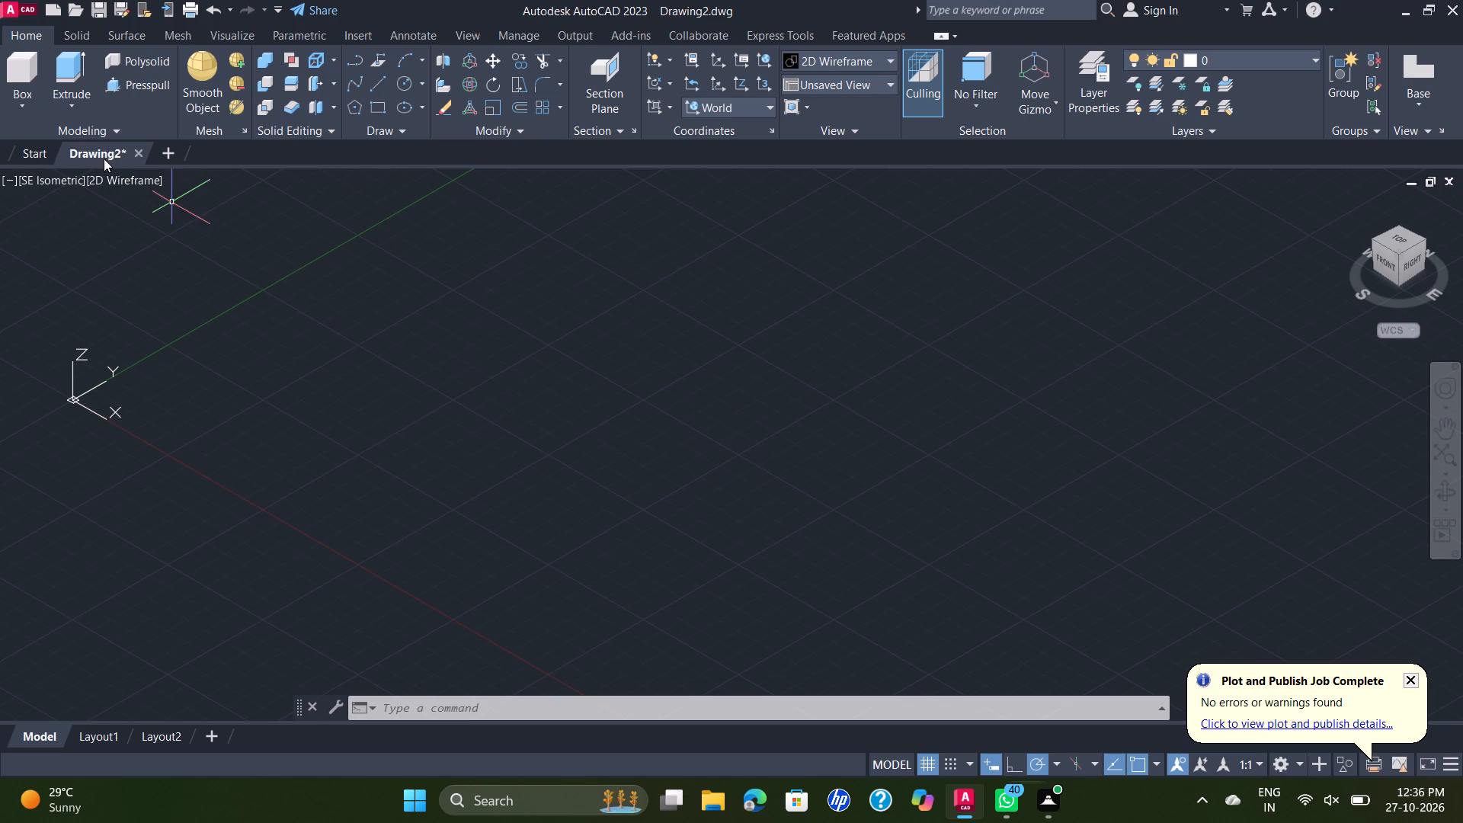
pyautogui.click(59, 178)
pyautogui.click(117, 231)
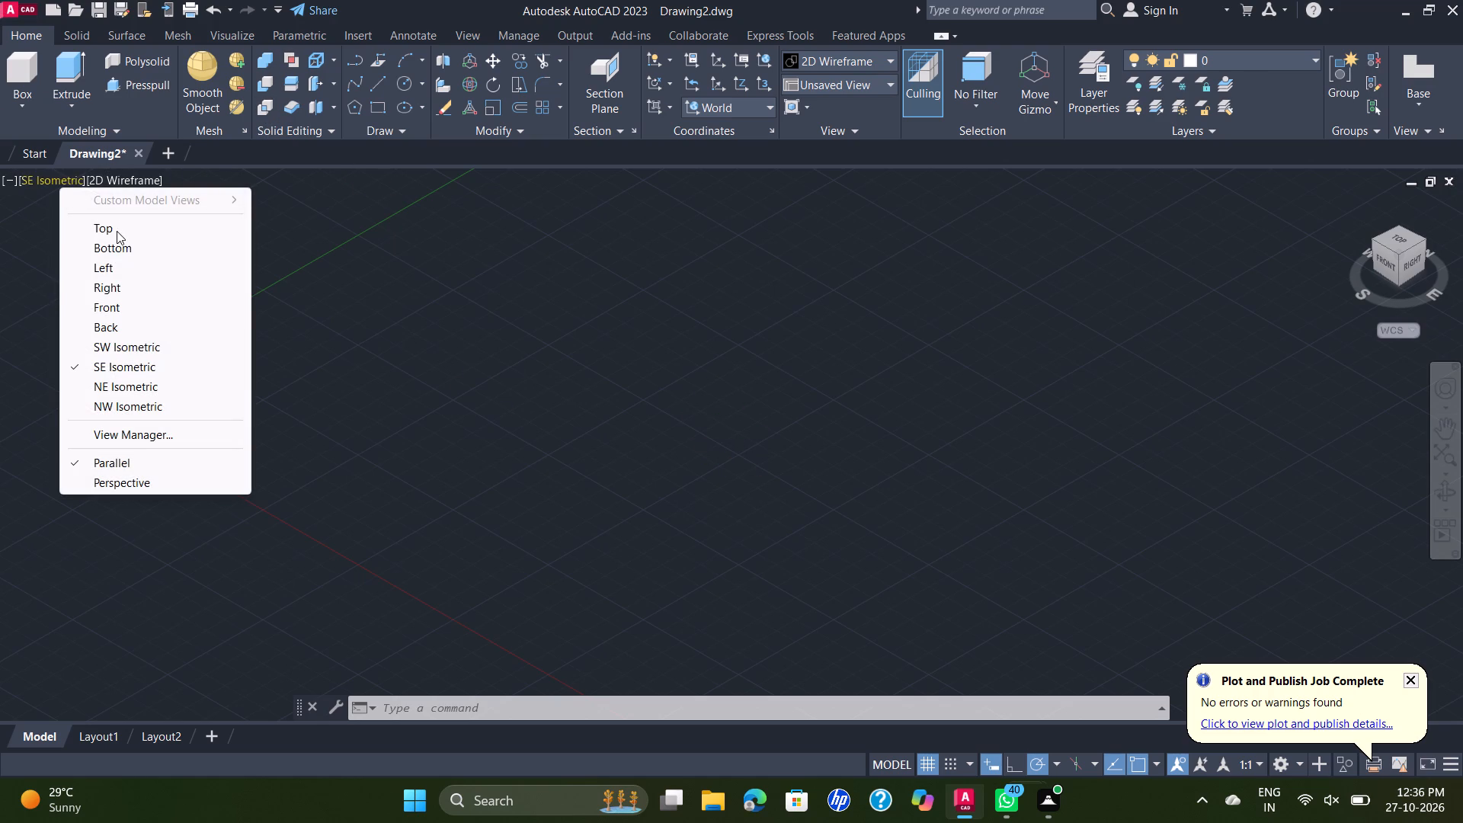
# Draw a circle of radius 12 in the empty area above and to the right of the origin.
pyautogui.scroll(-1, 594, 251)
pyautogui.moveTo(599, 266); pyautogui.dragTo(489, 297, button='middle')
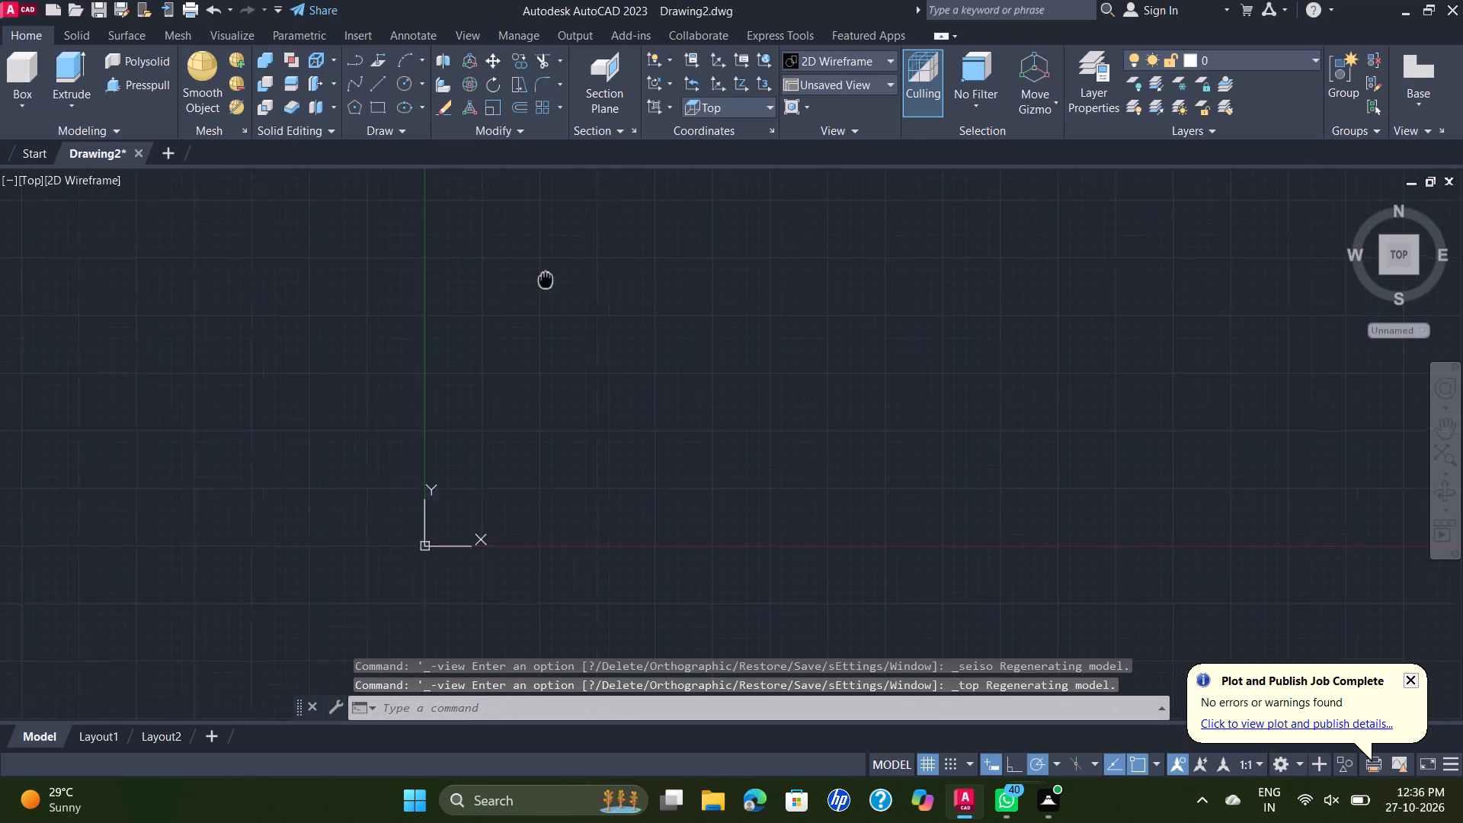
pyautogui.moveTo(489, 297); pyautogui.dragTo(482, 298, button='middle')
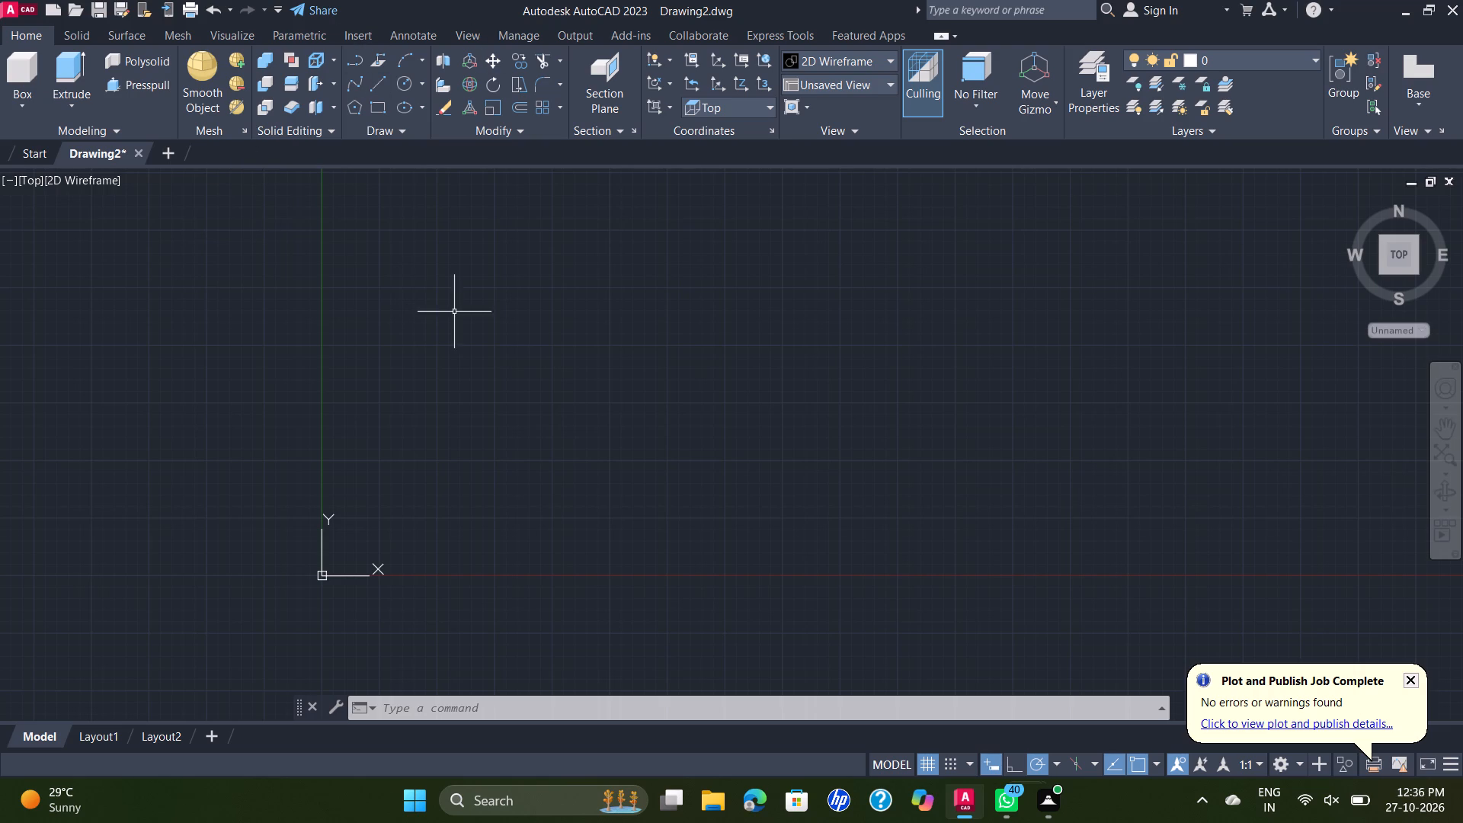
pyautogui.press('c')
pyautogui.press('Return')
pyautogui.click(533, 376)
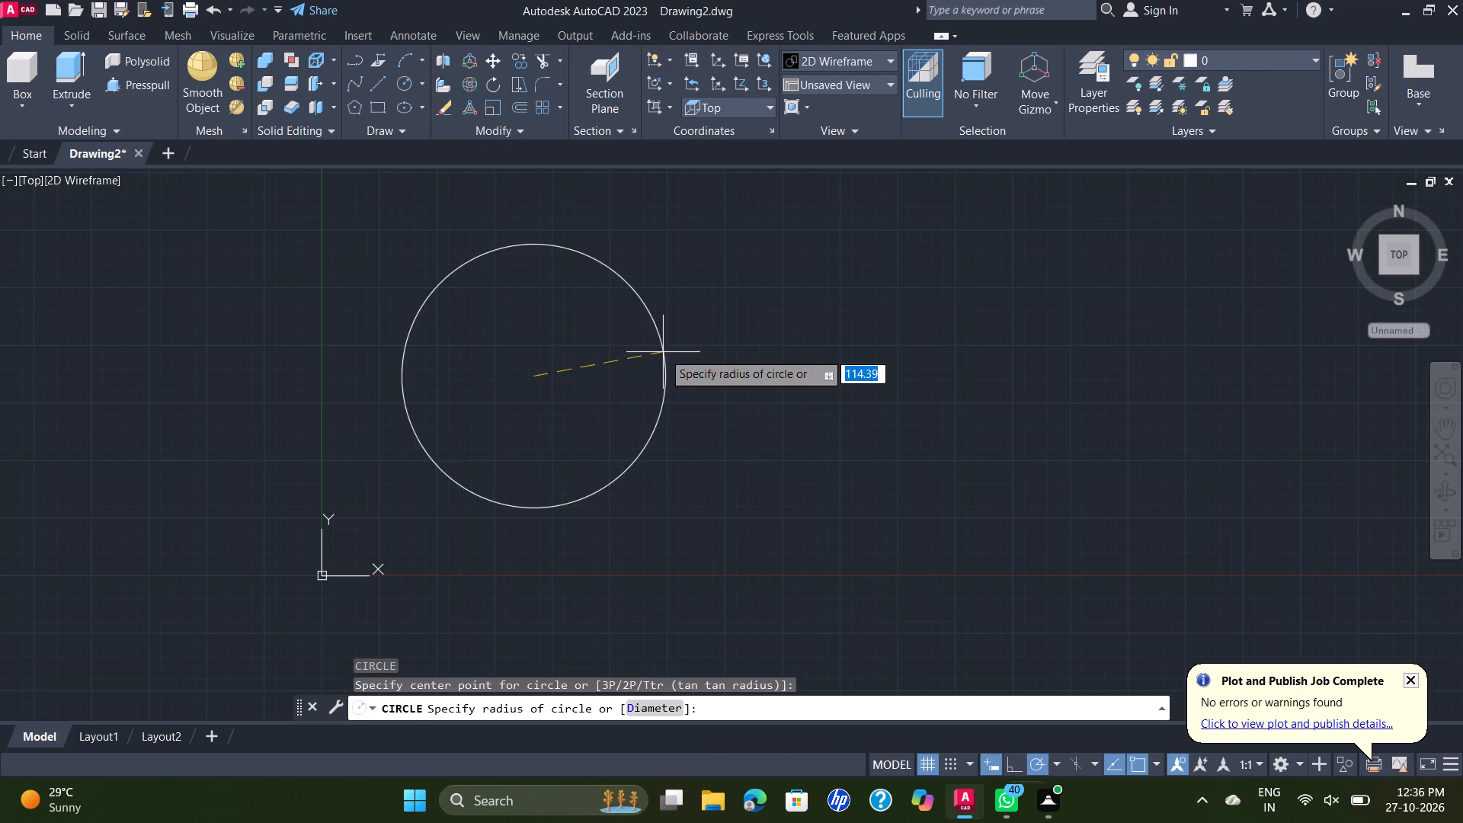
pyautogui.write('12')
pyautogui.press('Return')
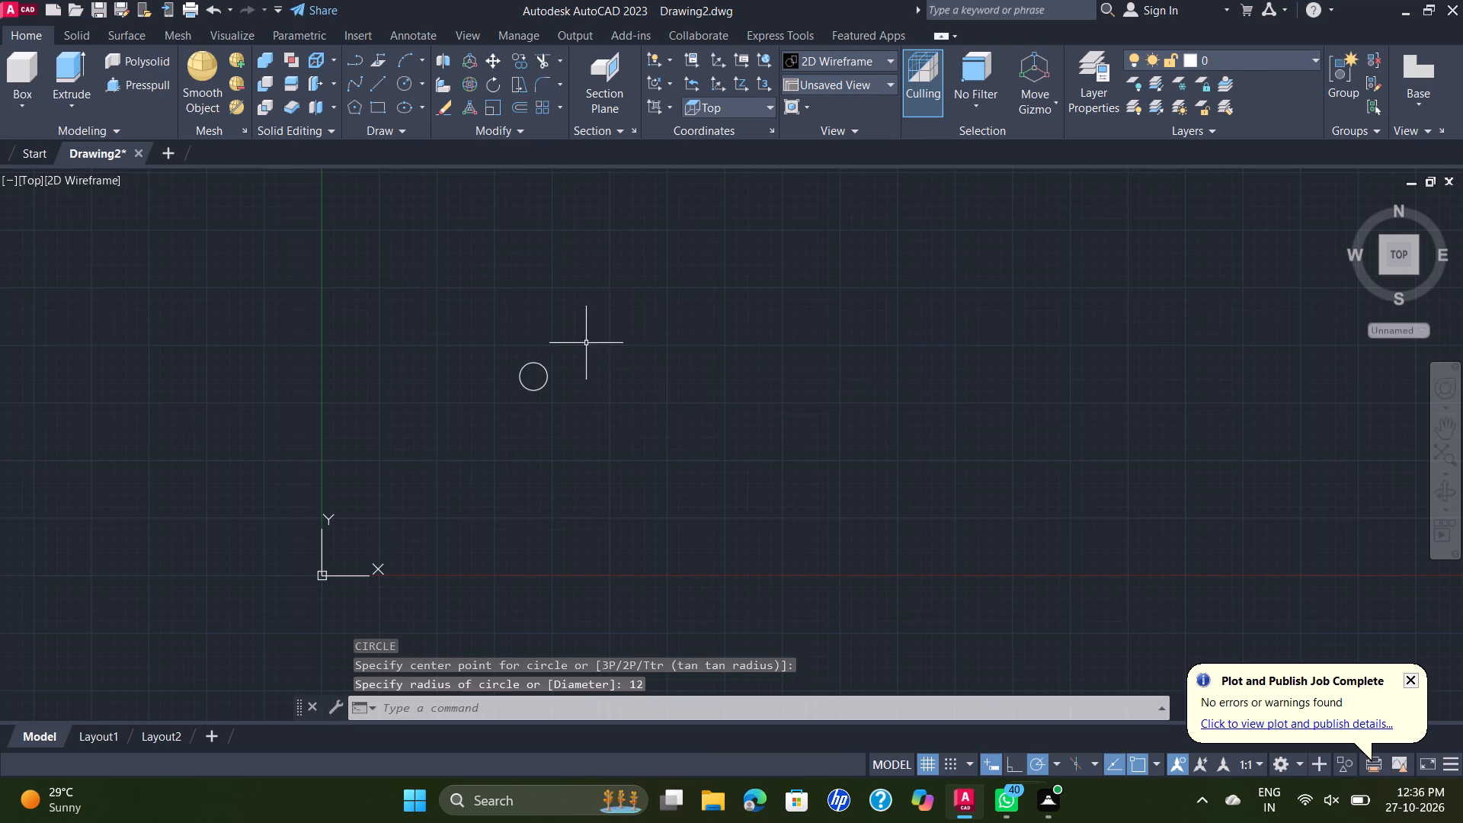
# Draw an 80 mm horizontal line to the right from the circle's centre.
pyautogui.press('l')
pyautogui.press('Return')
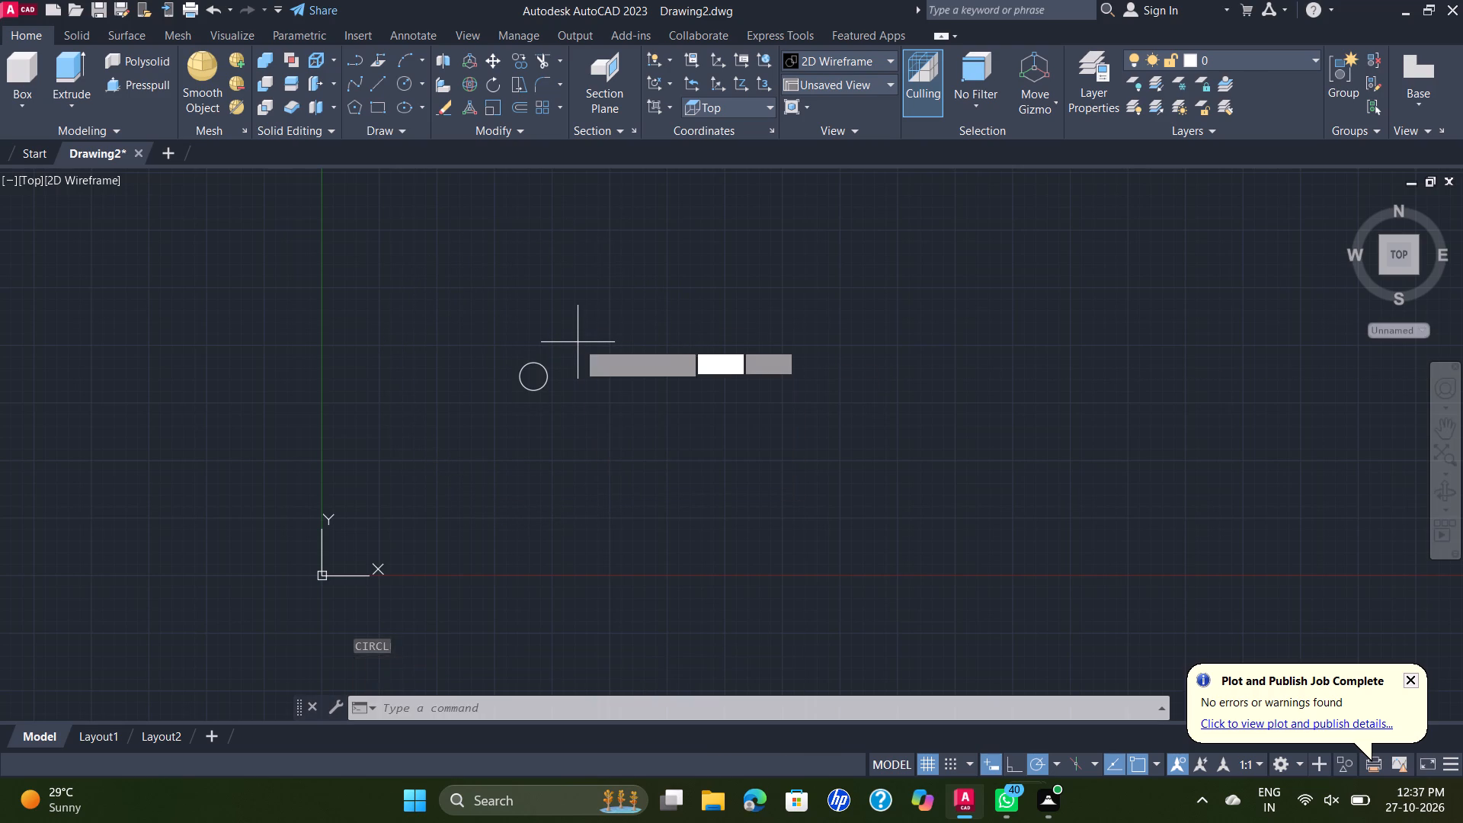
pyautogui.click(532, 375)
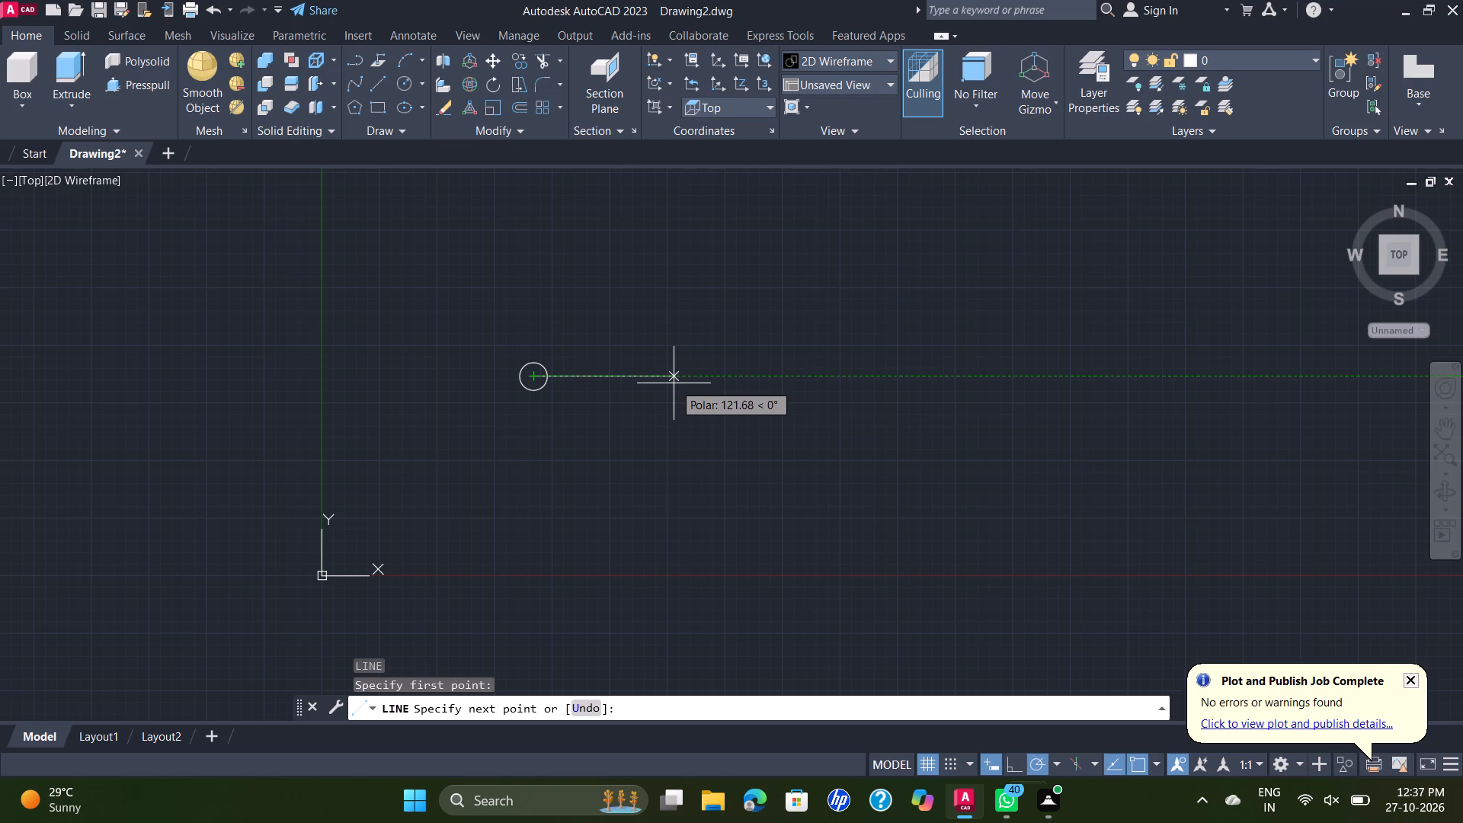
pyautogui.write('80')
pyautogui.press('Return')
pyautogui.press('Escape')
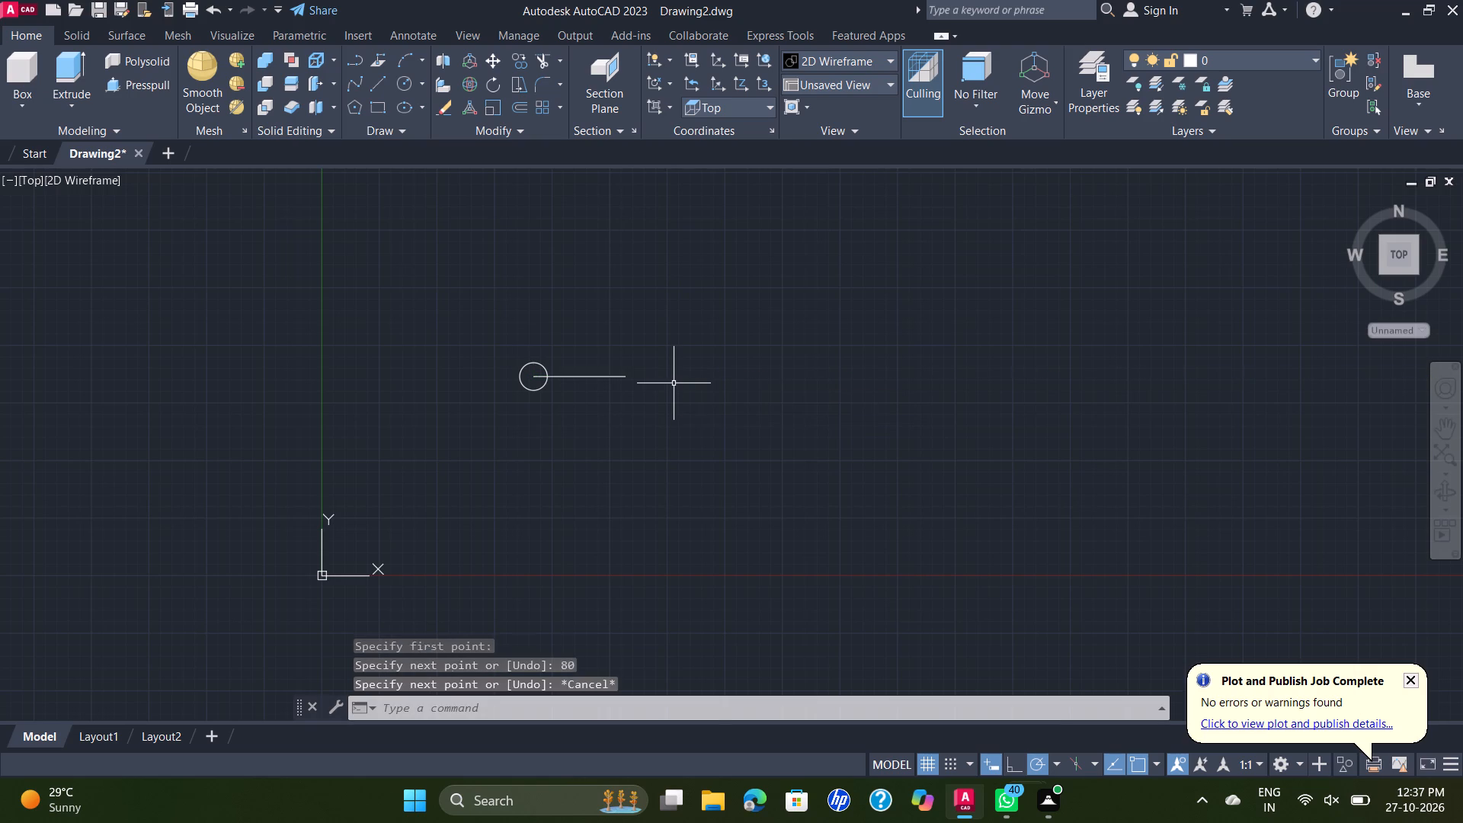
pyautogui.press('Escape')
# Copy the radius 12 circle from its centre to the right end of the horizontal line.
pyautogui.click(543, 370)
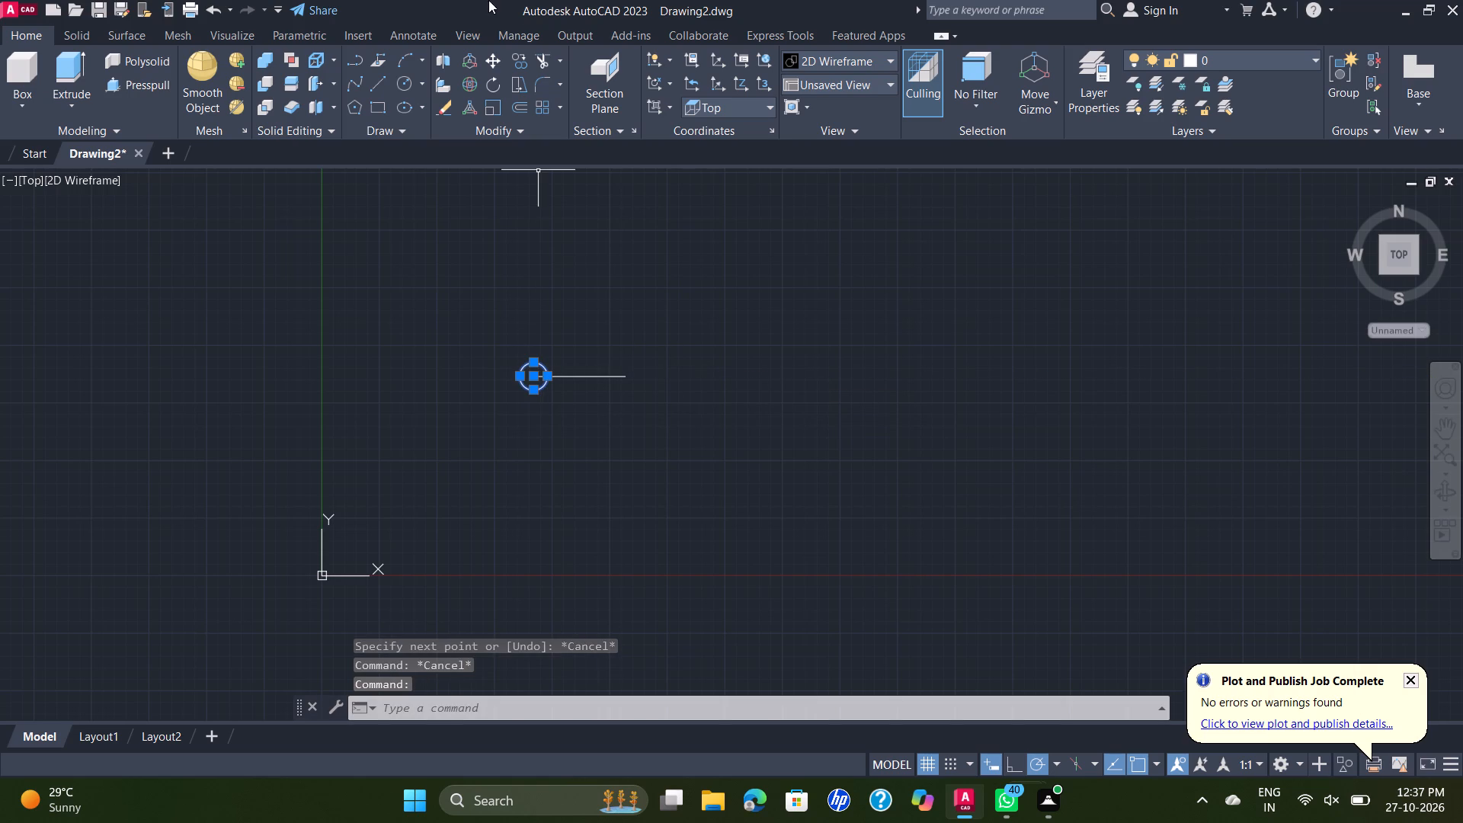
pyautogui.click(511, 63)
pyautogui.scroll(3, 533, 398)
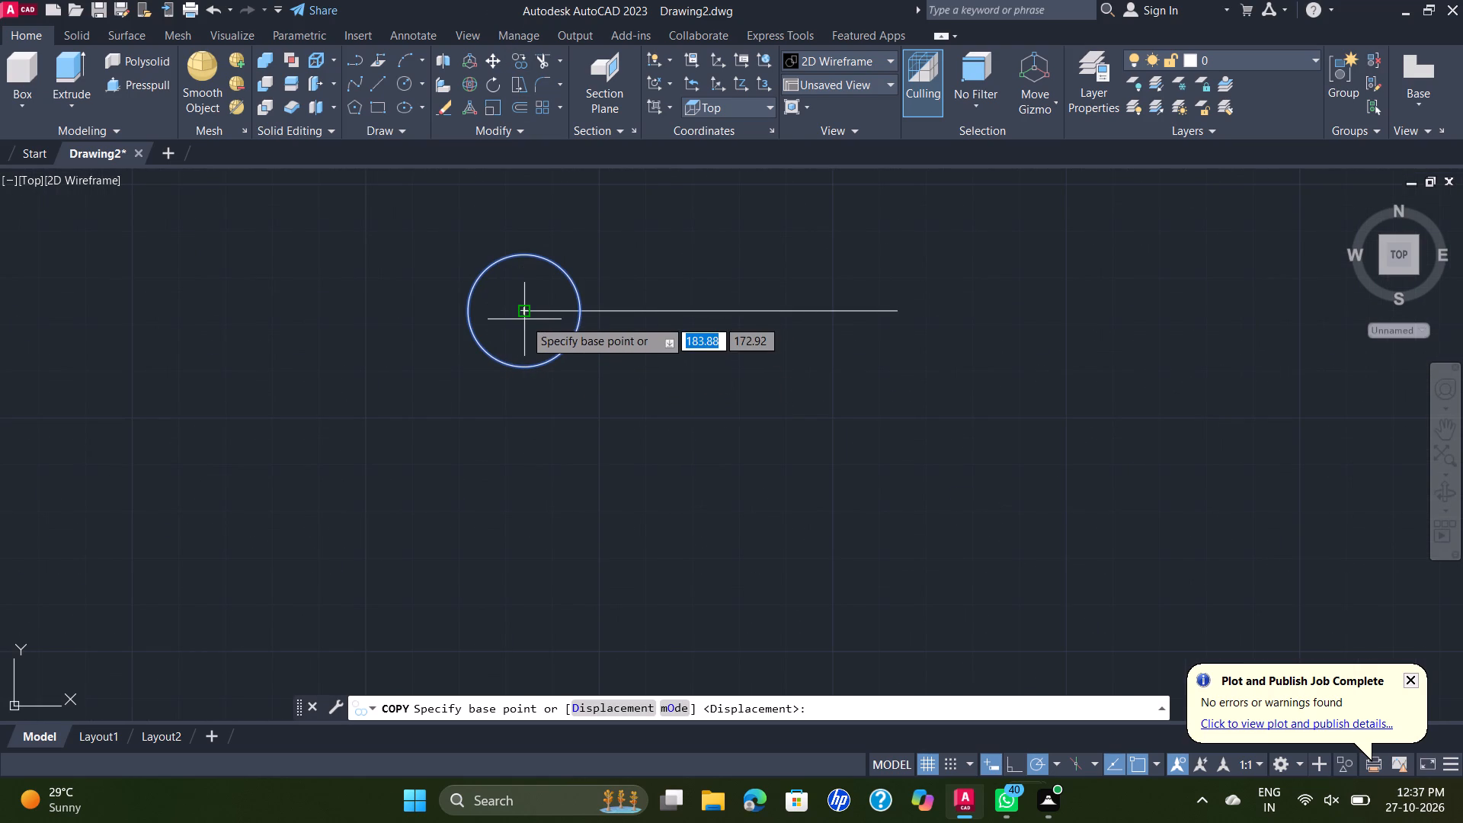
pyautogui.click(525, 307)
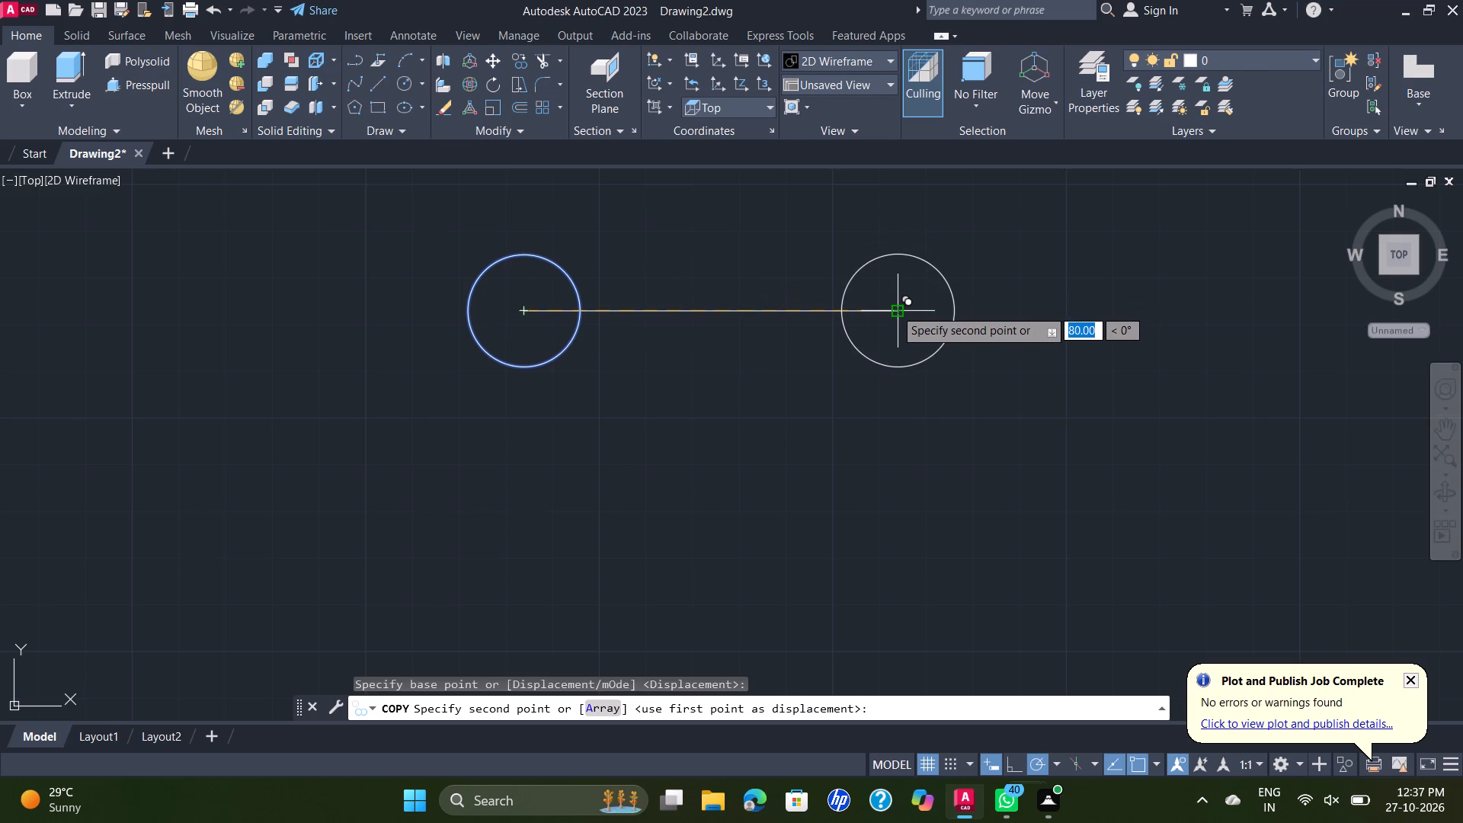
pyautogui.click(895, 309)
pyautogui.press('Escape')
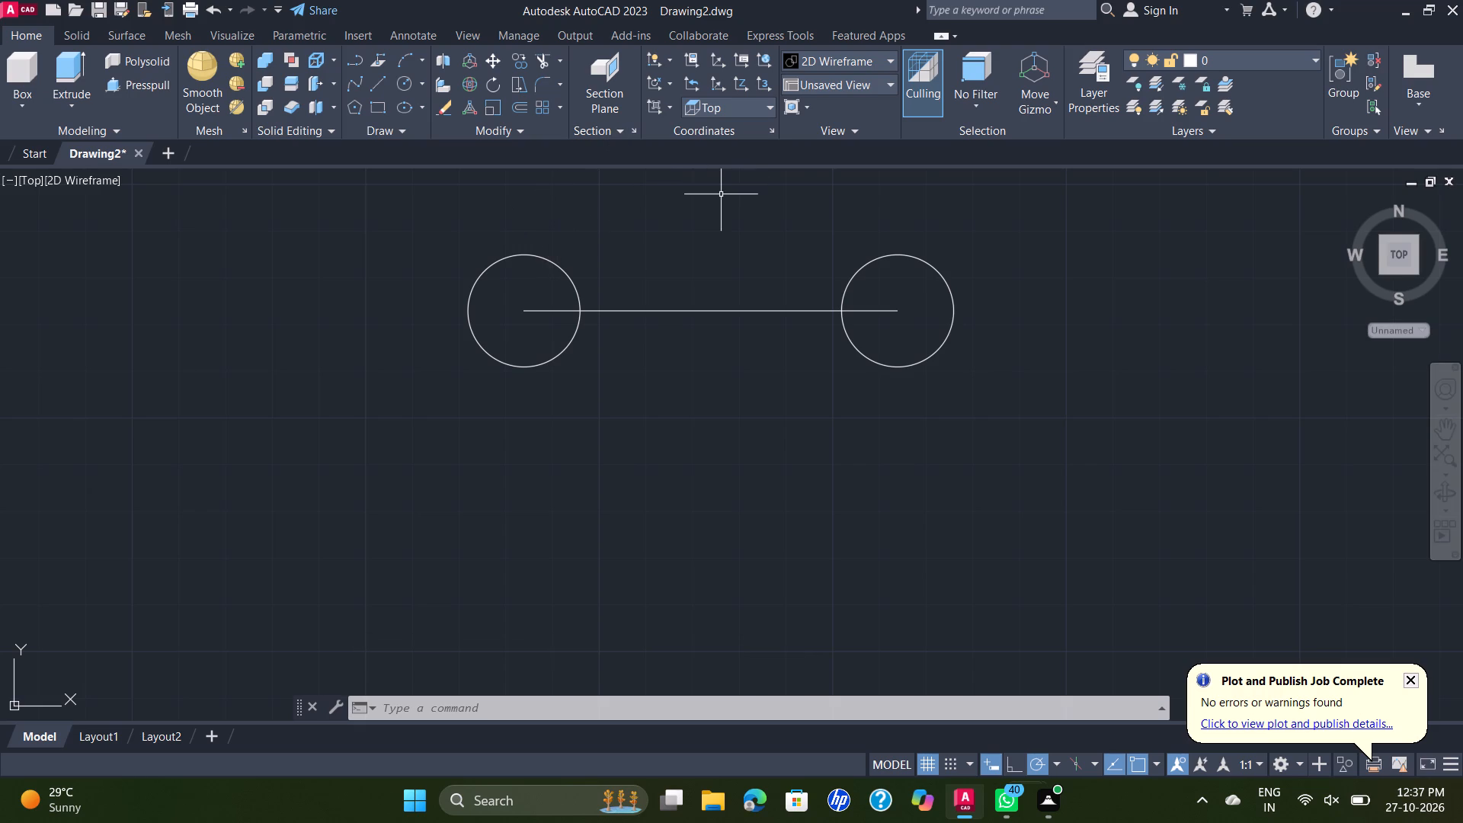
# Draw a 45 mm vertical line upward from the midpoint of the horizontal line.
pyautogui.click(380, 87)
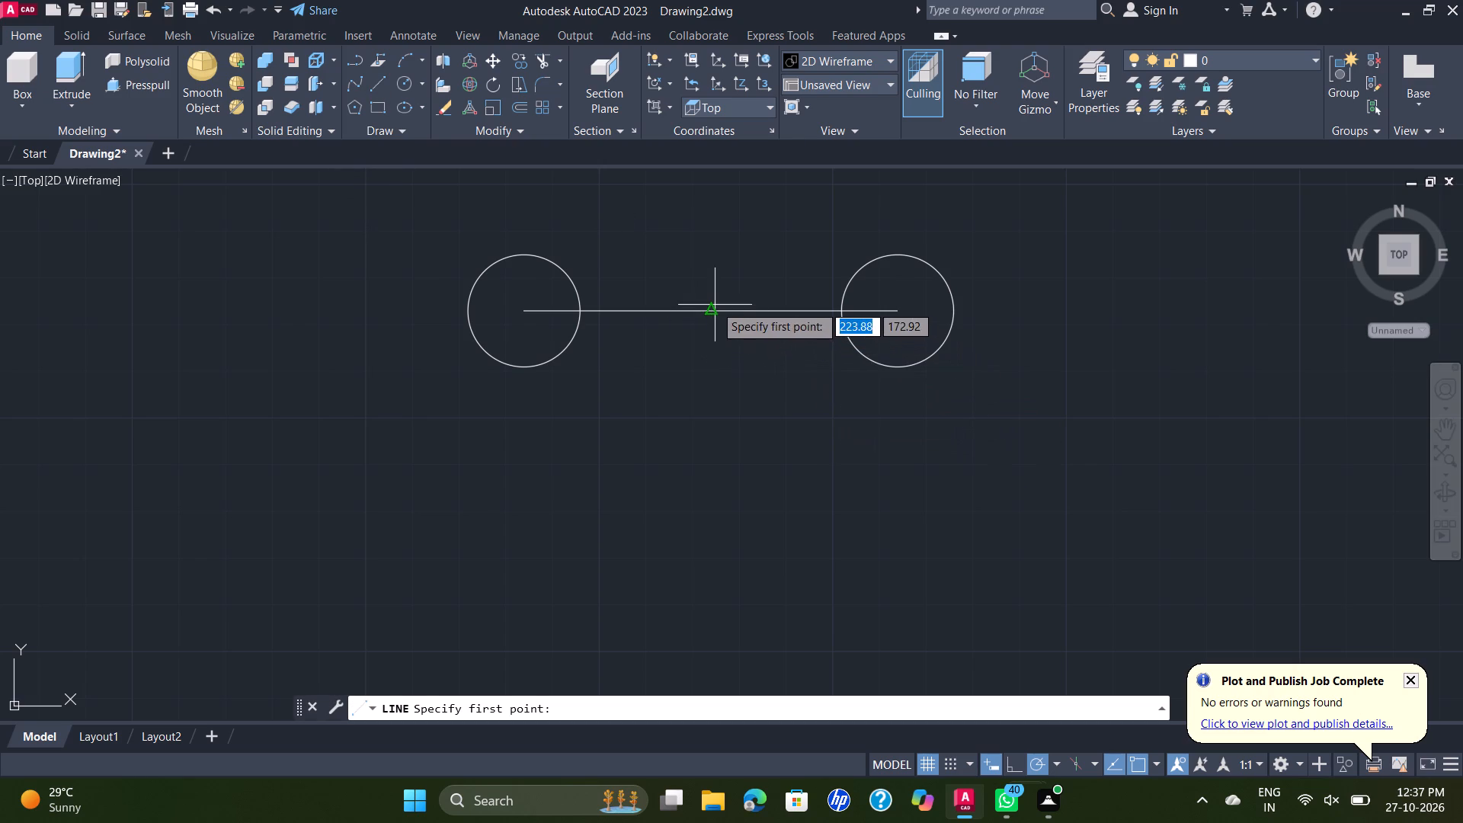
pyautogui.click(712, 314)
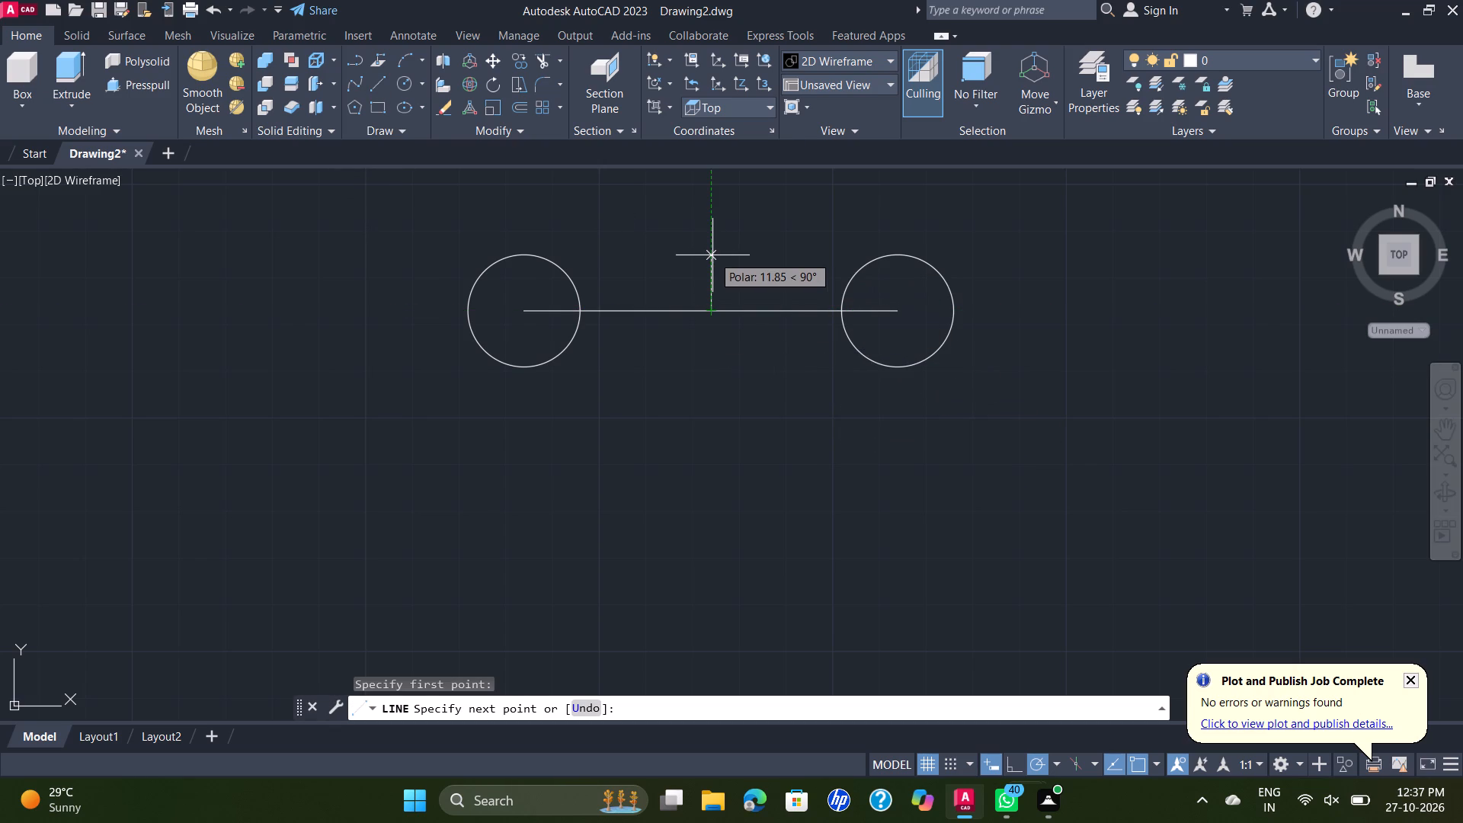
pyautogui.write('45')
pyautogui.press('Return')
pyautogui.scroll(-3, 712, 255)
pyautogui.moveTo(712, 255); pyautogui.dragTo(735, 363, button='middle')
pyautogui.scroll(3, 735, 363)
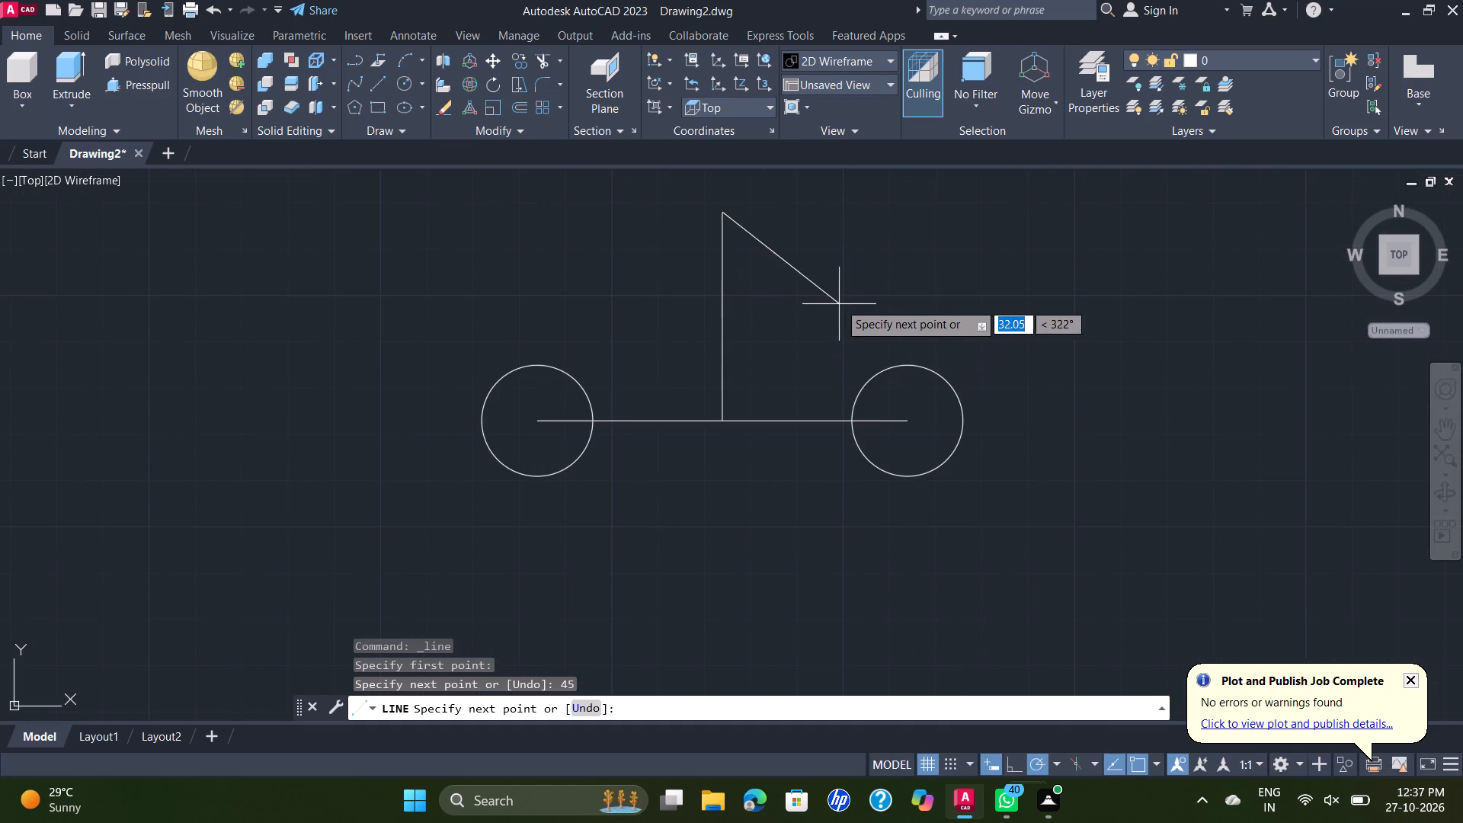
pyautogui.press('Escape')
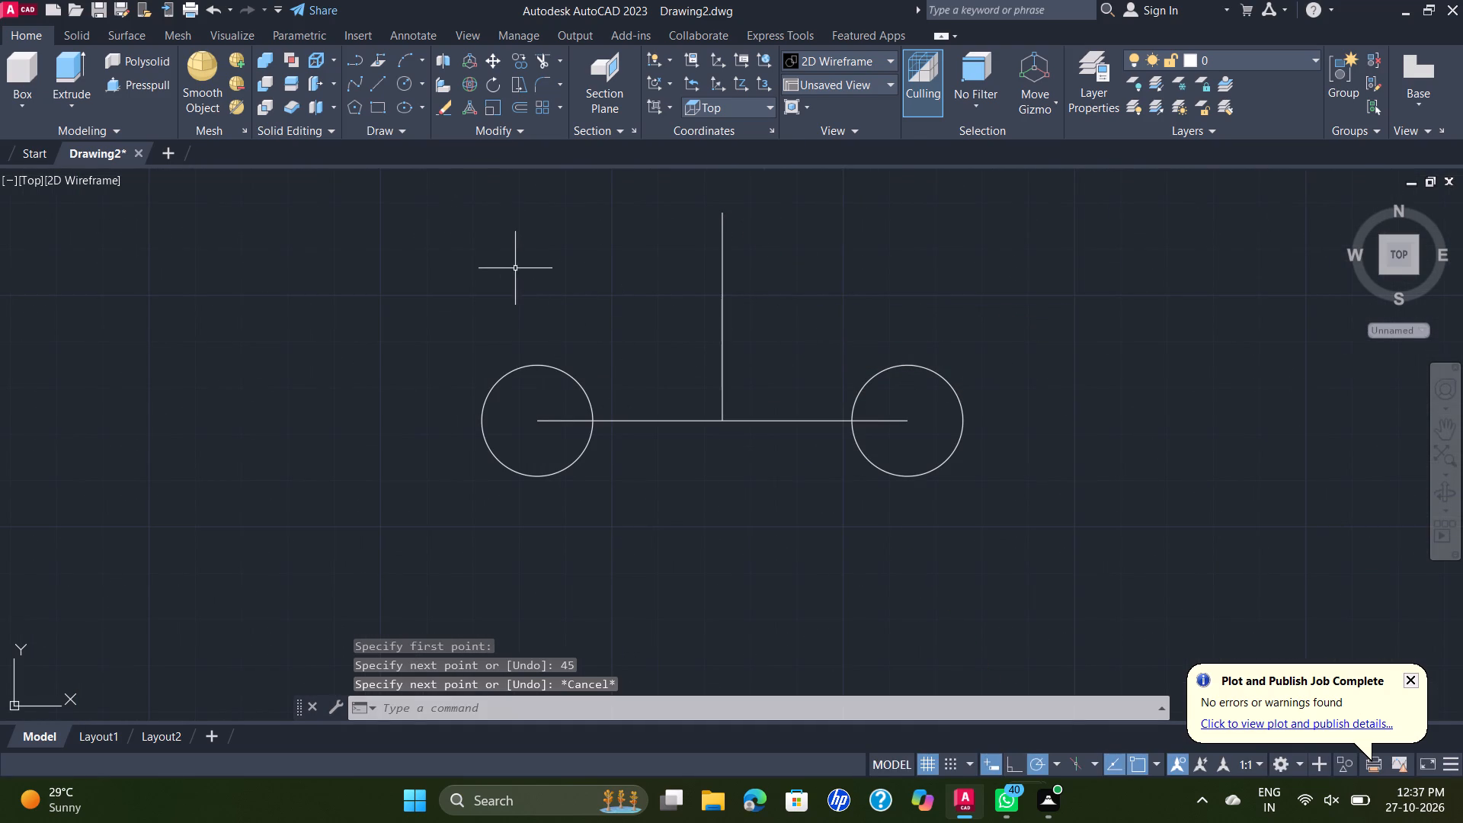
# Draw a circle of radius 32 centred on the upper end of the vertical line.
pyautogui.press('c')
pyautogui.press('Return')
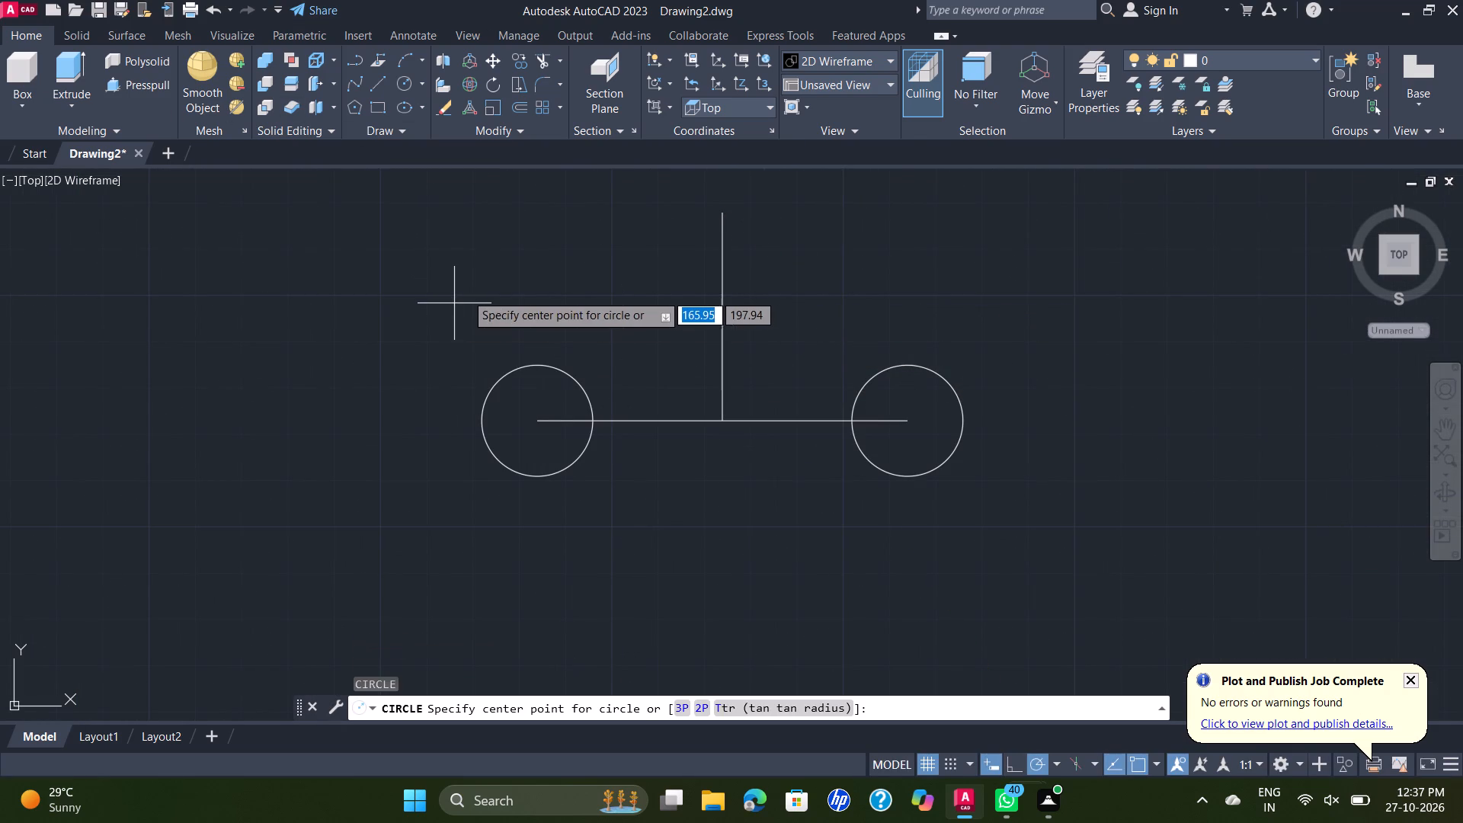
pyautogui.click(724, 211)
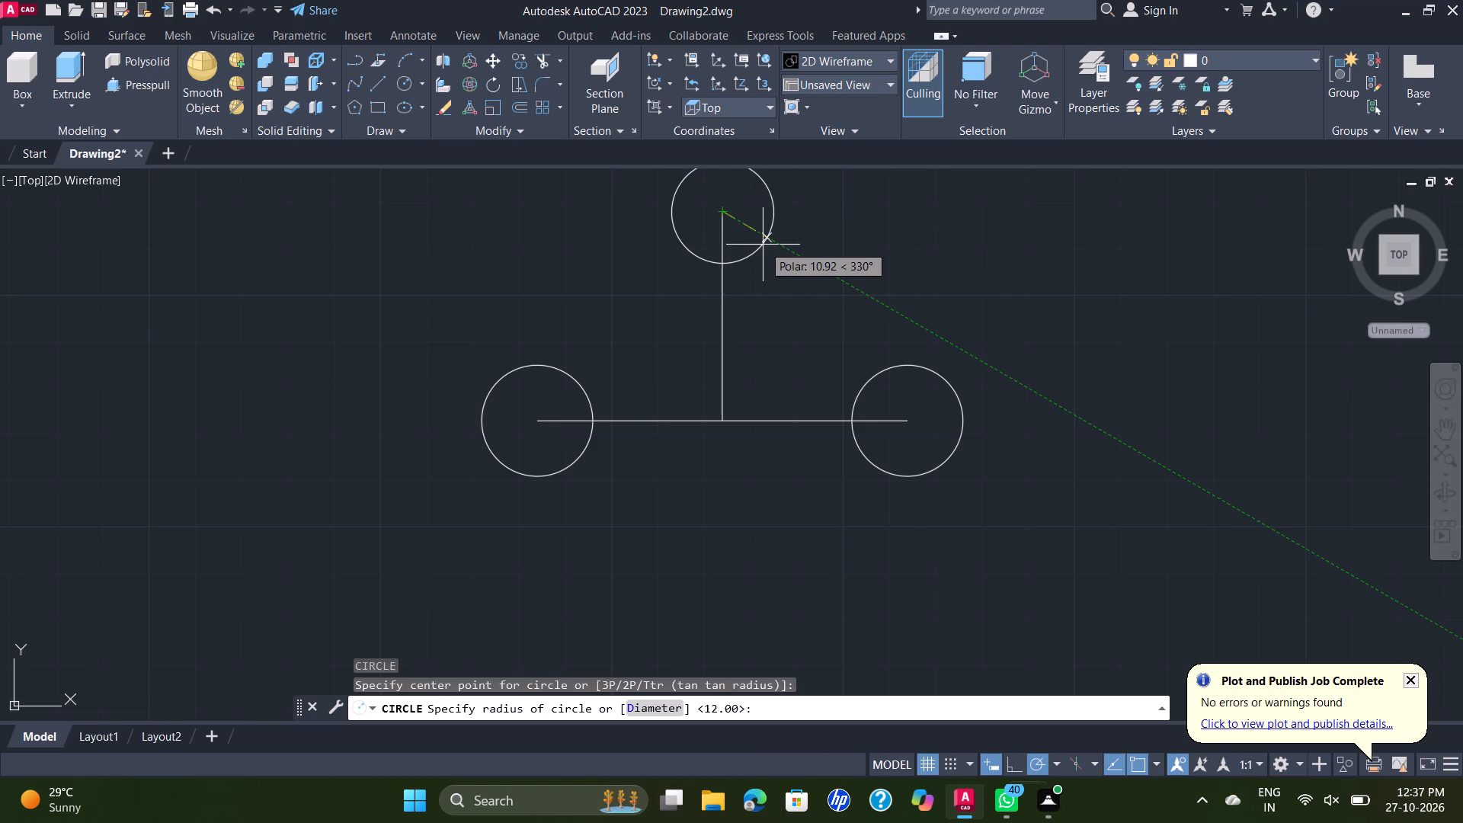
pyautogui.write('32')
pyautogui.press('Return')
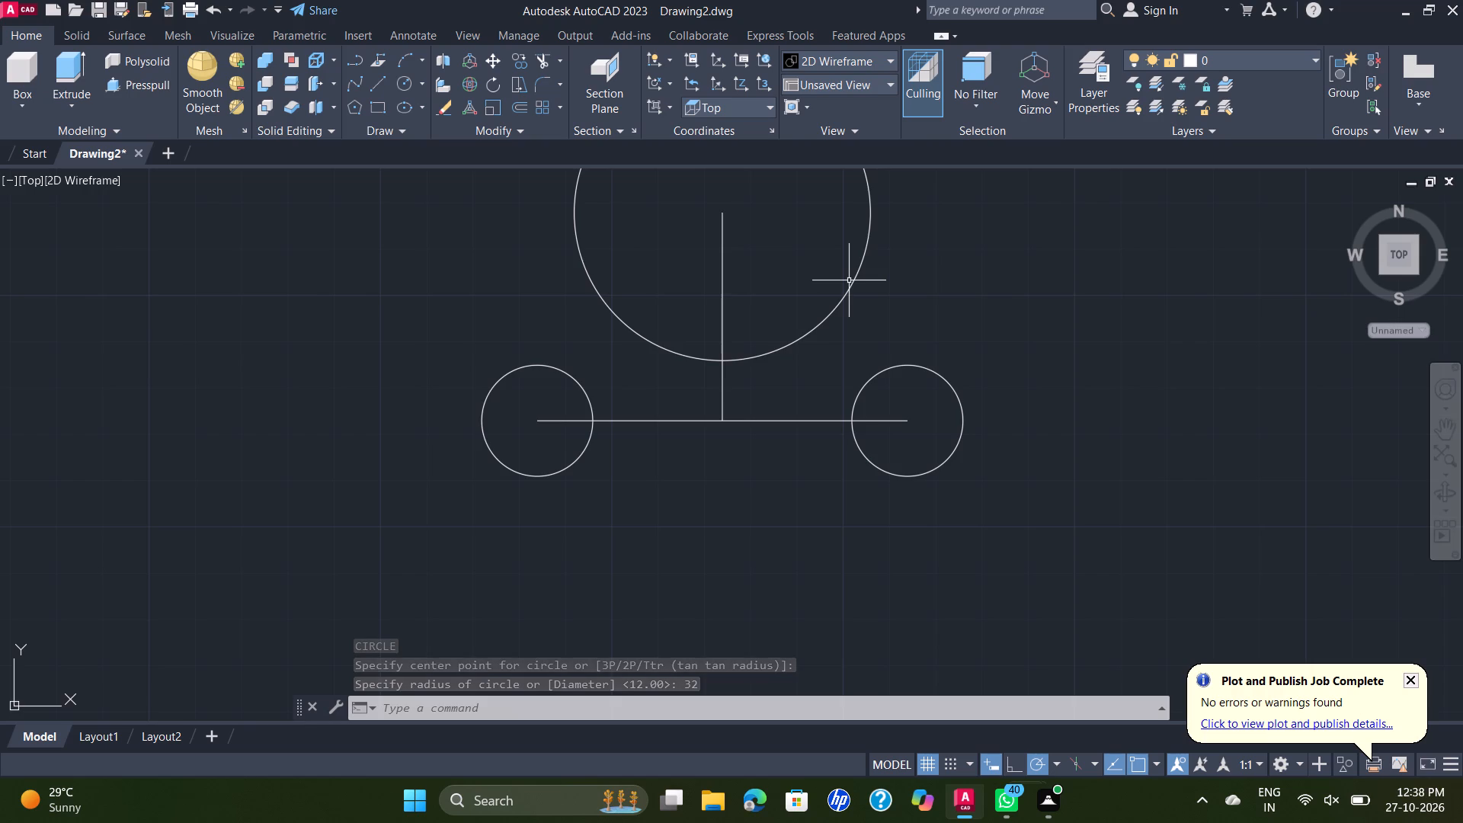
# Draw a concentric circle of radius 7 inside each of the two lower radius 12 circles.
pyautogui.scroll(-1, 849, 280)
pyautogui.moveTo(824, 242); pyautogui.dragTo(788, 341, button='middle')
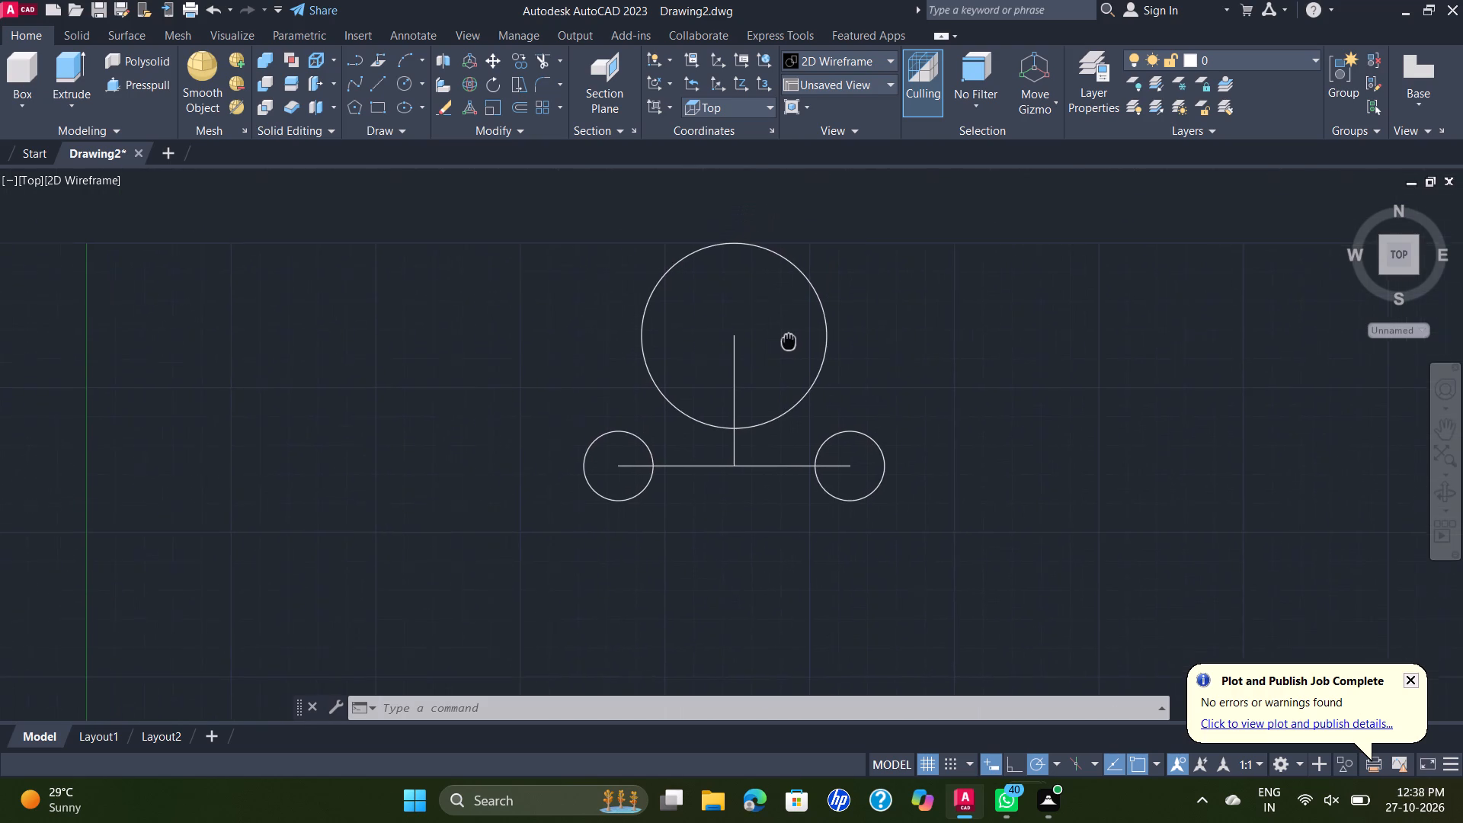
pyautogui.moveTo(788, 341); pyautogui.dragTo(783, 347, button='middle')
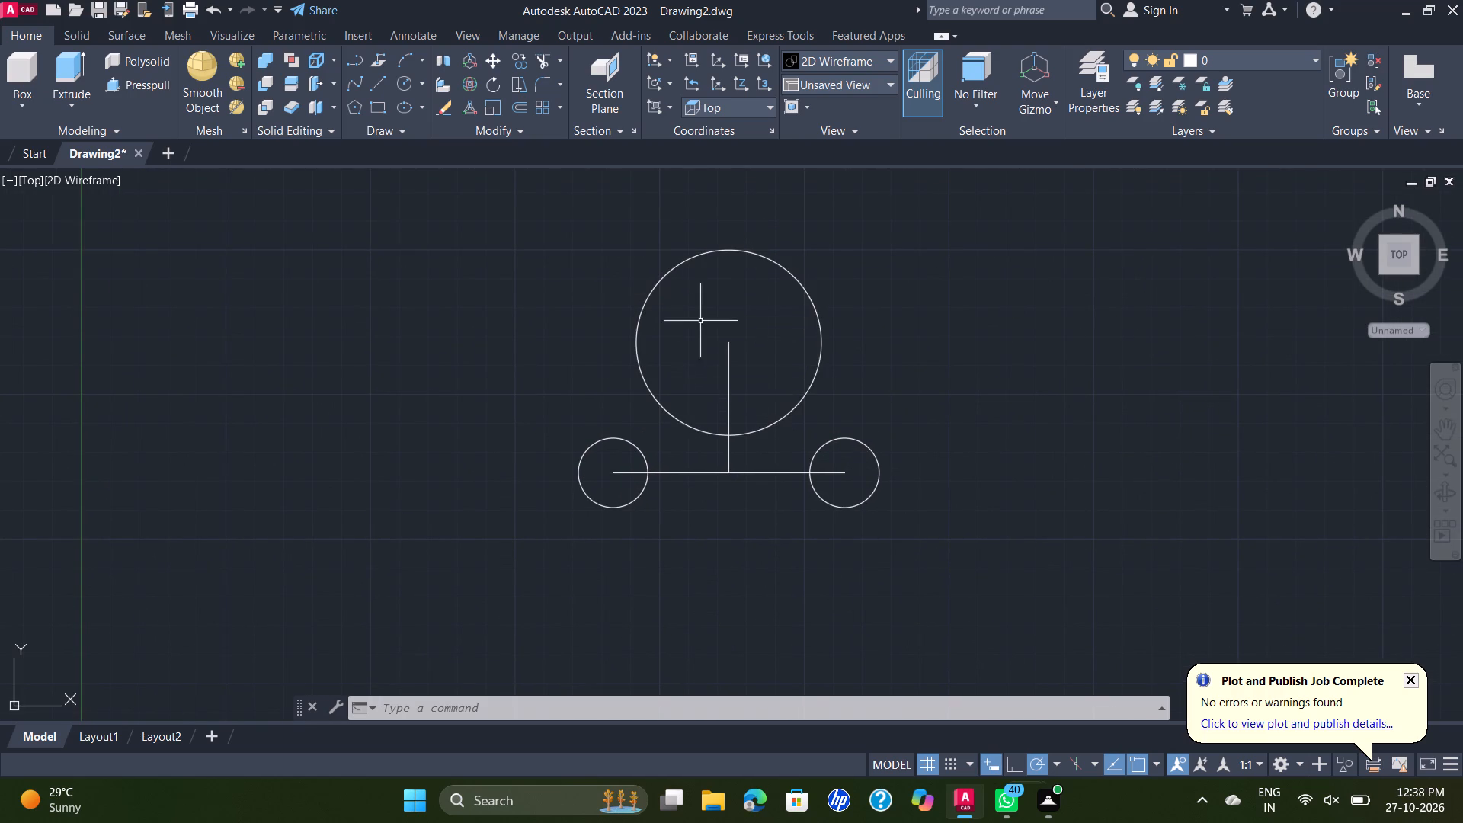
pyautogui.press('c')
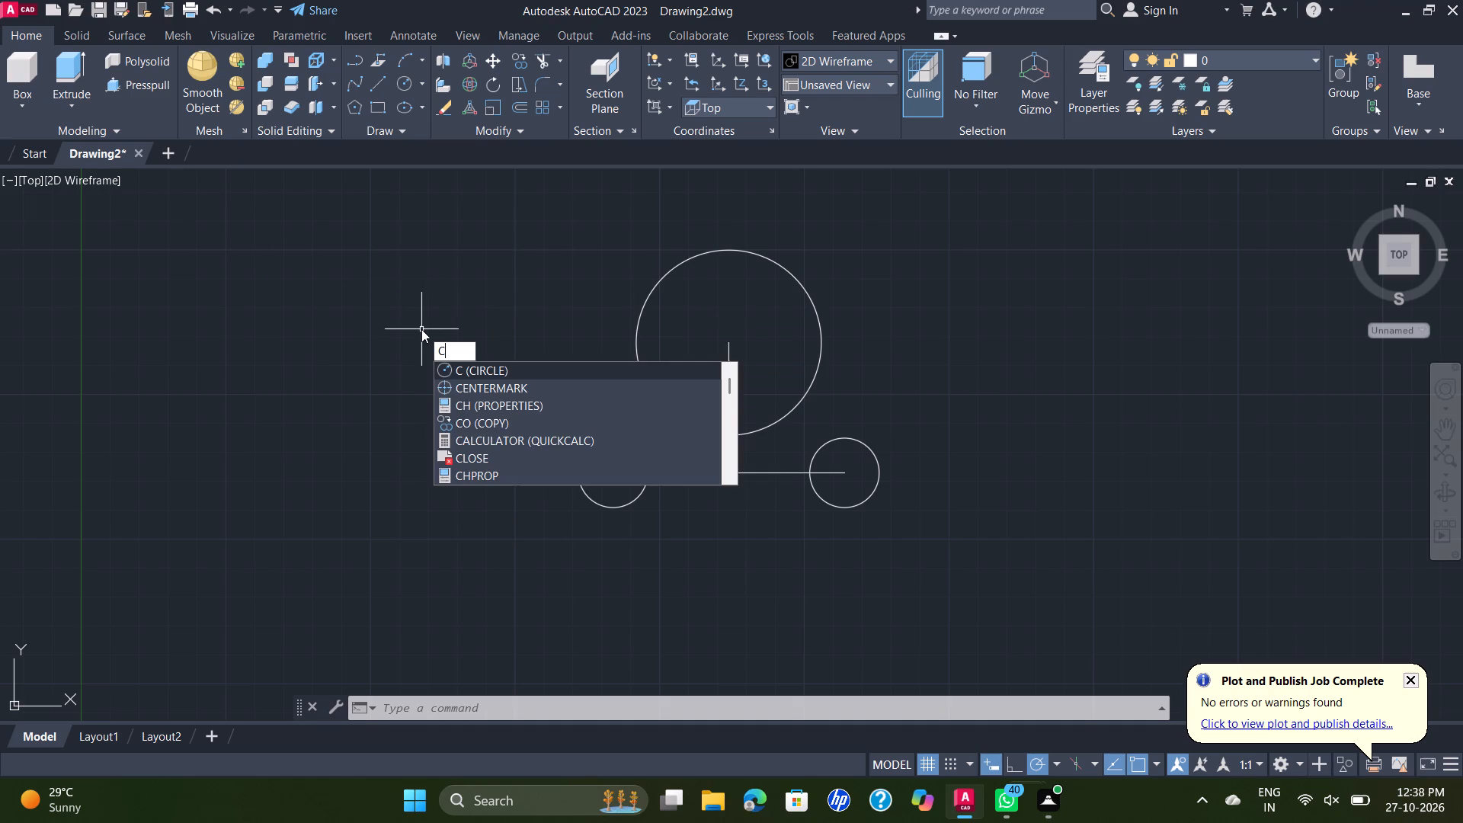
pyautogui.press('Return')
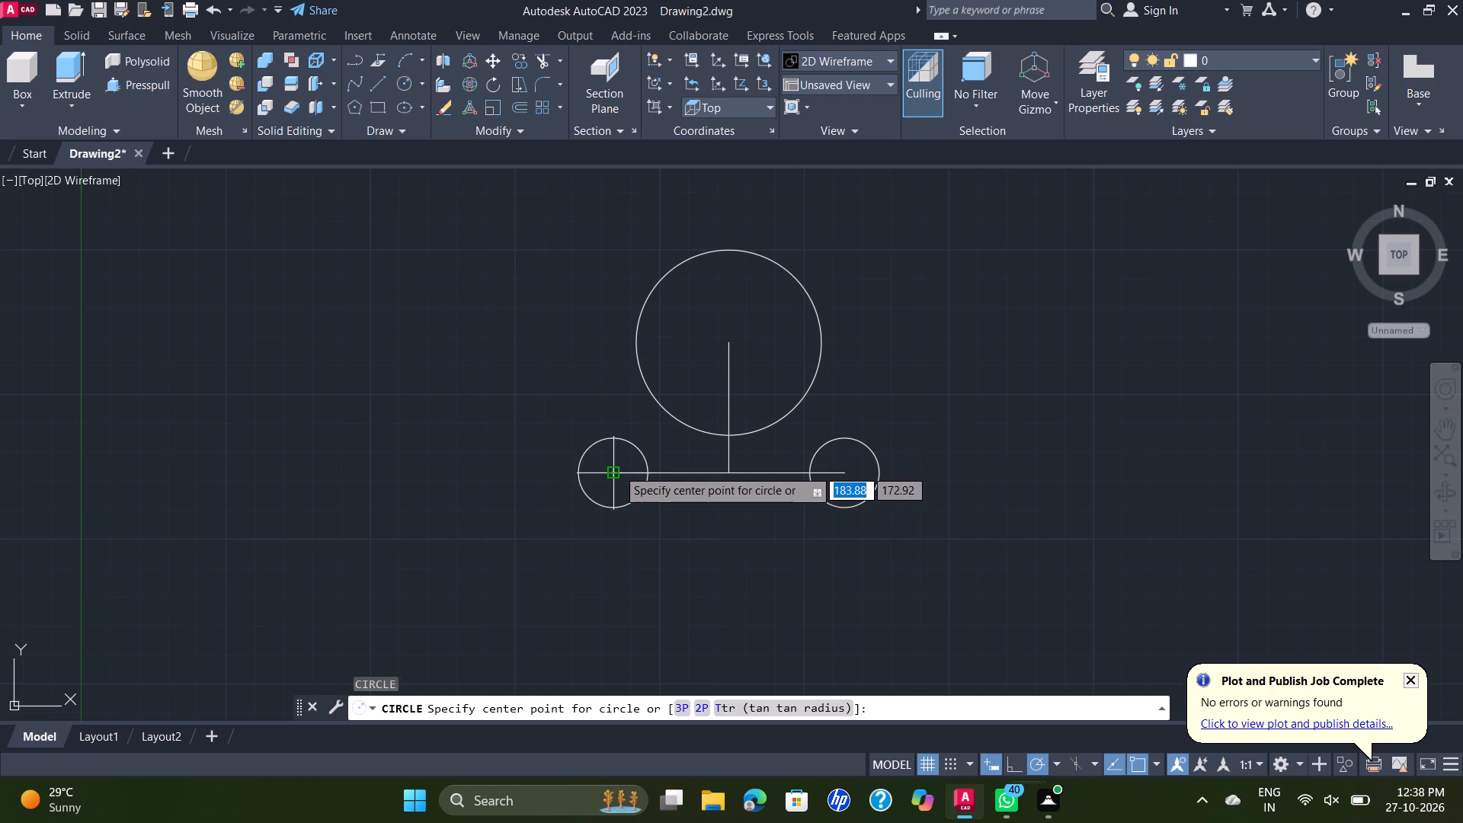
pyautogui.click(617, 469)
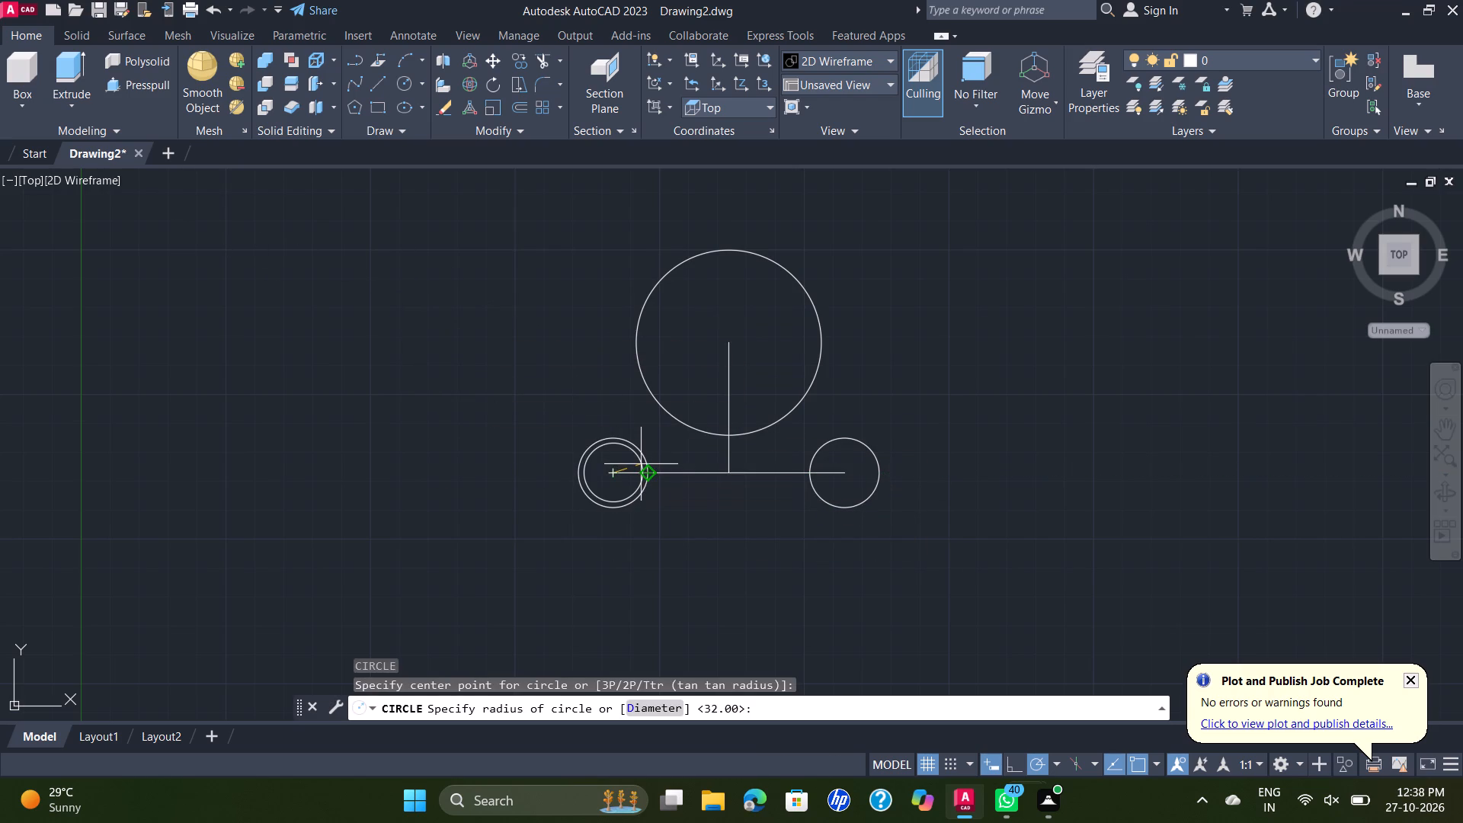
pyautogui.press('7')
pyautogui.press('Return')
pyautogui.press('space')
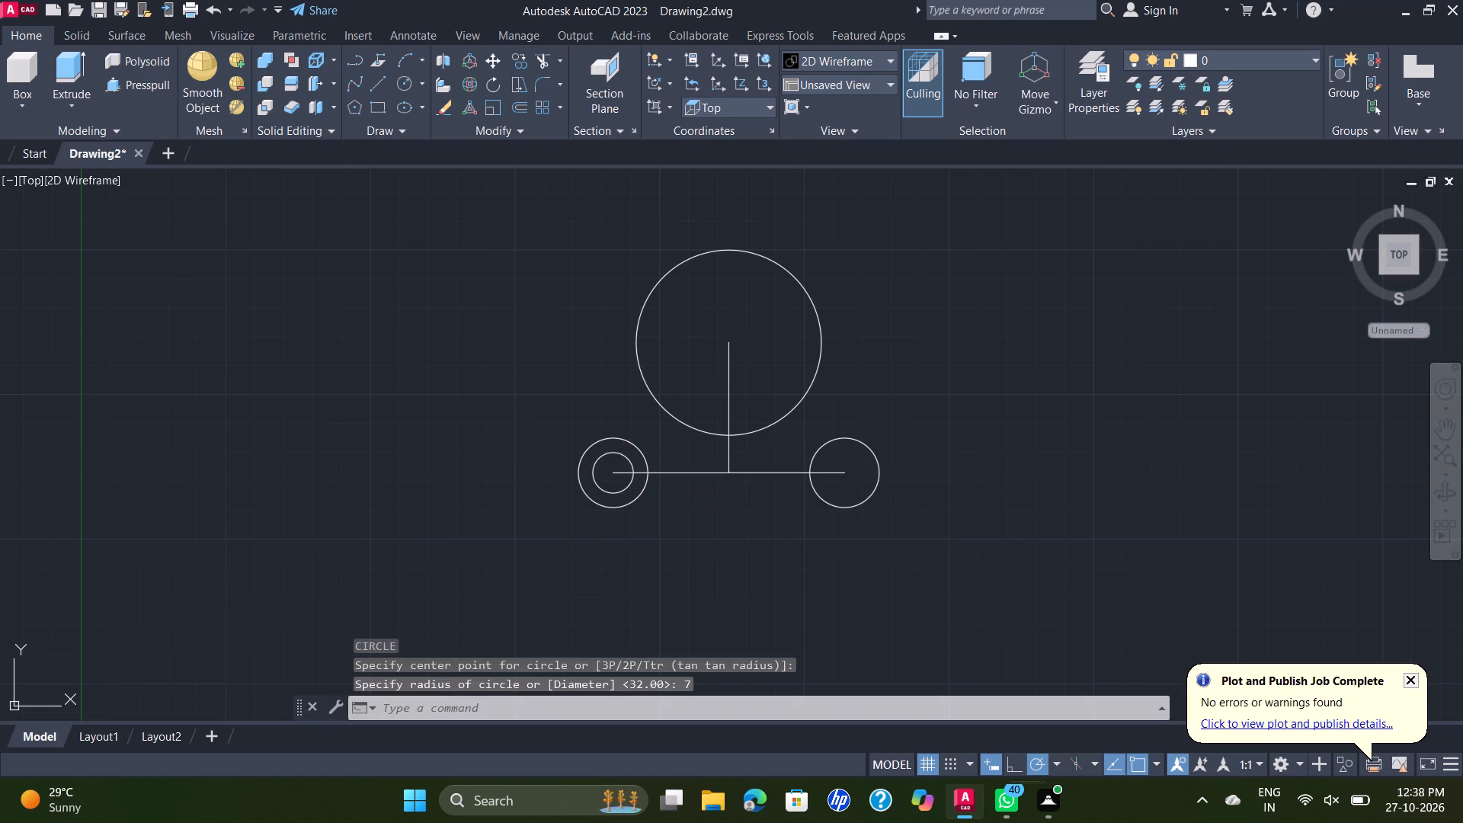
pyautogui.click(844, 479)
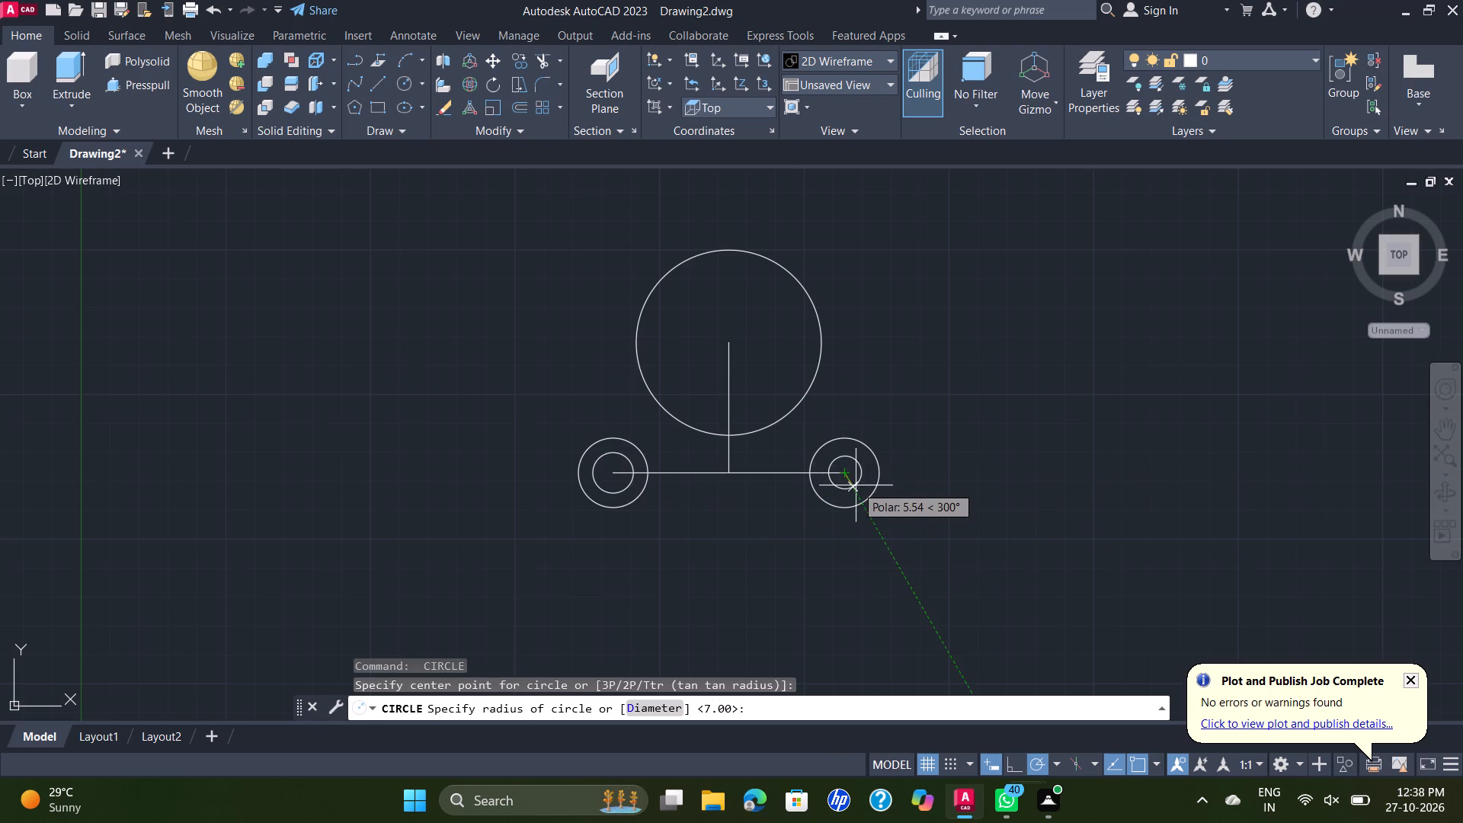
pyautogui.press('7')
pyautogui.press('Return')
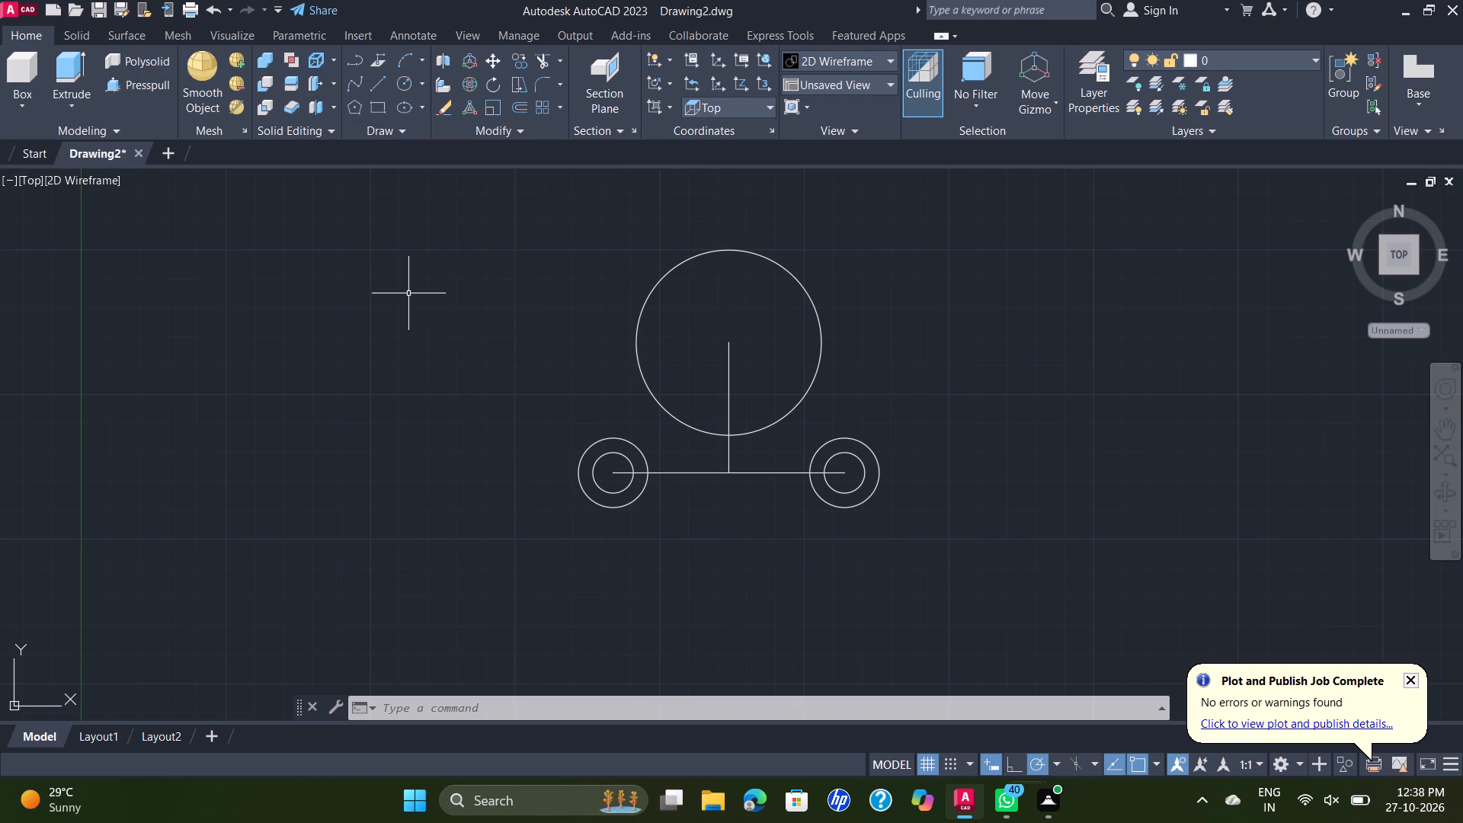
# Draw a slanted line from the outer upper-left edge of the left radius 12 circle to the large circle's upper-left edge.
pyautogui.press('l')
pyautogui.press('Return')
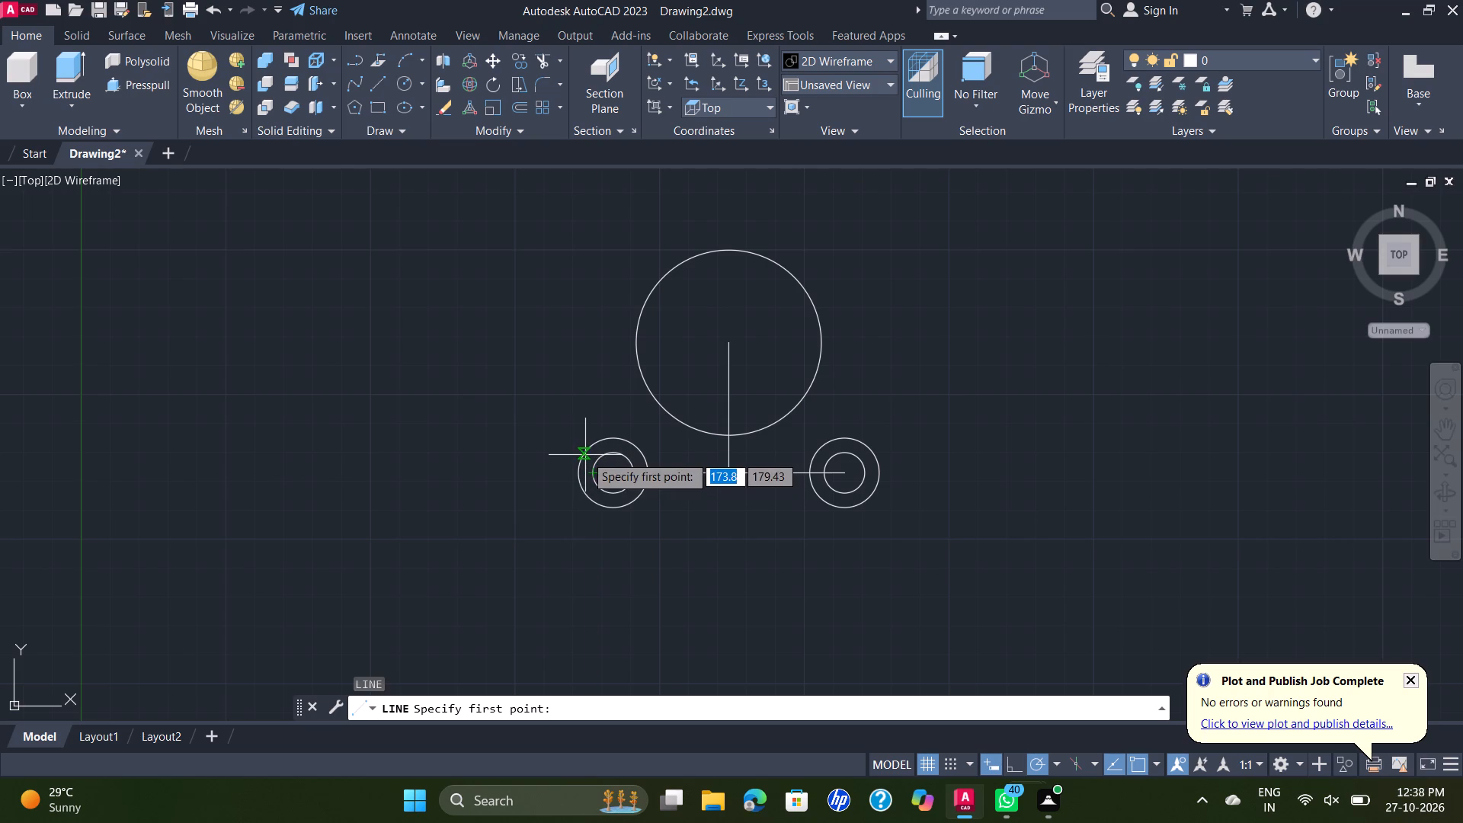
pyautogui.scroll(3, 581, 456)
pyautogui.click(578, 450)
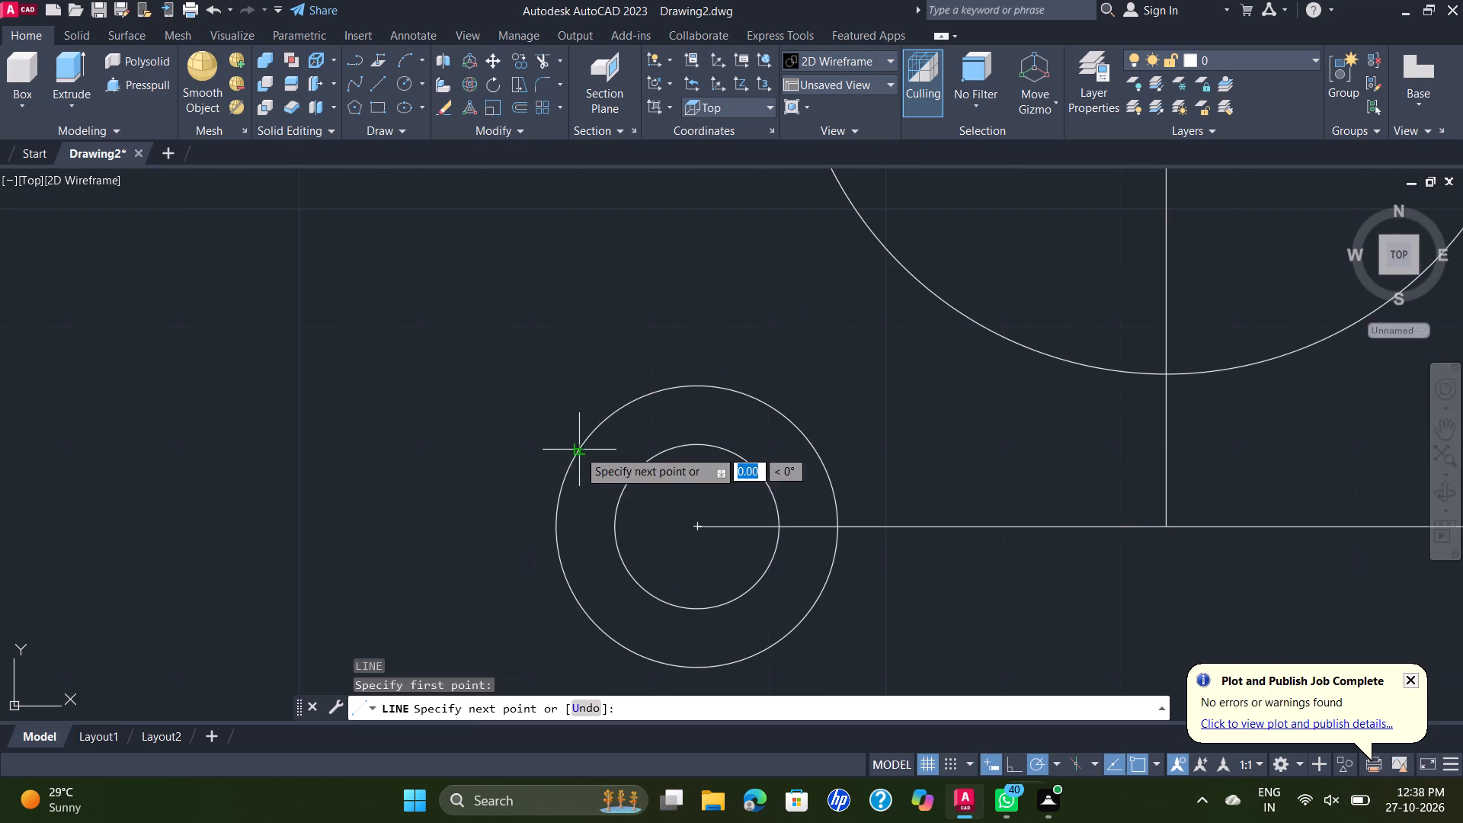
pyautogui.scroll(-3, 604, 413)
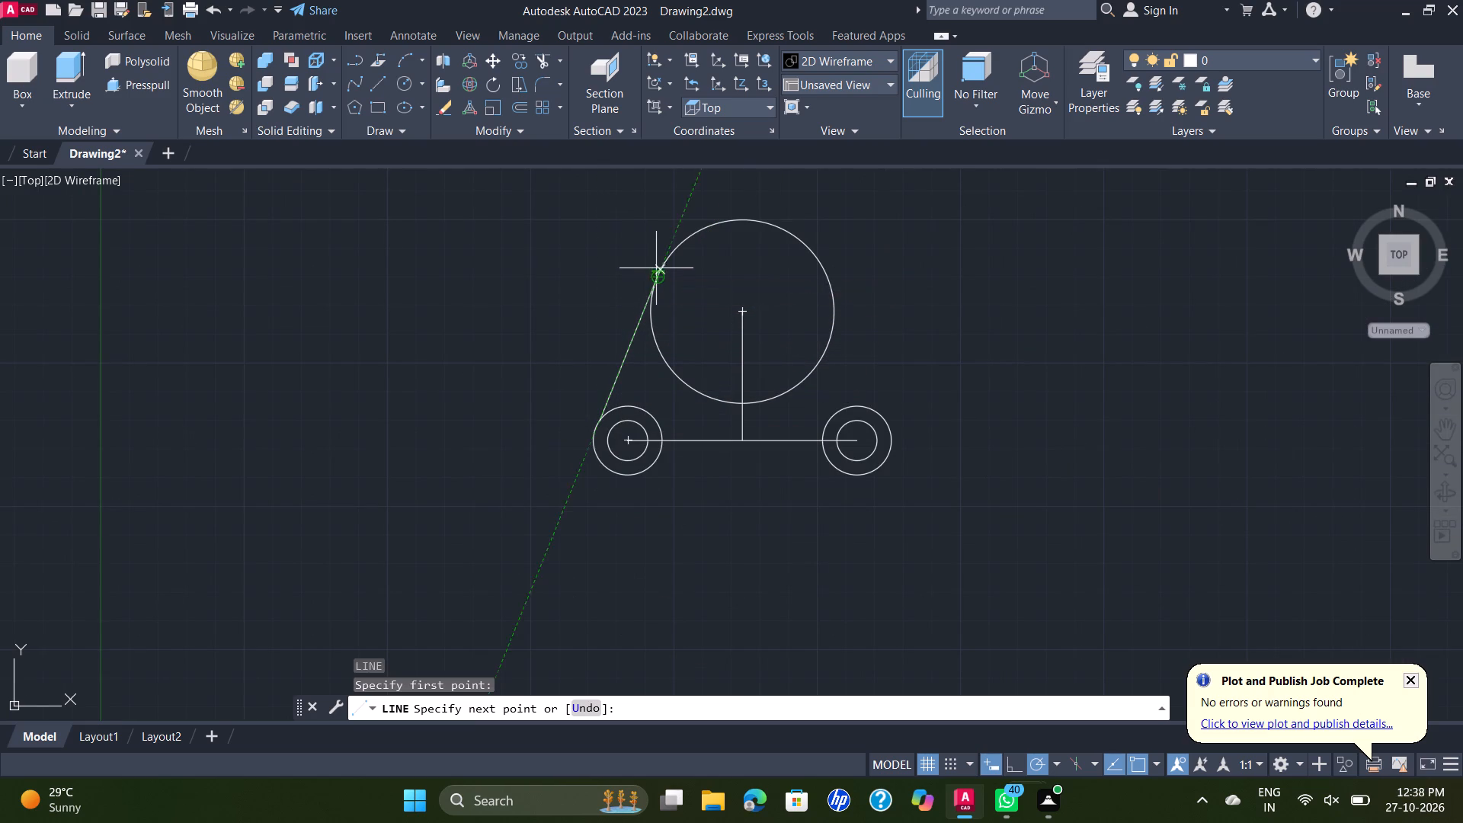
pyautogui.click(657, 276)
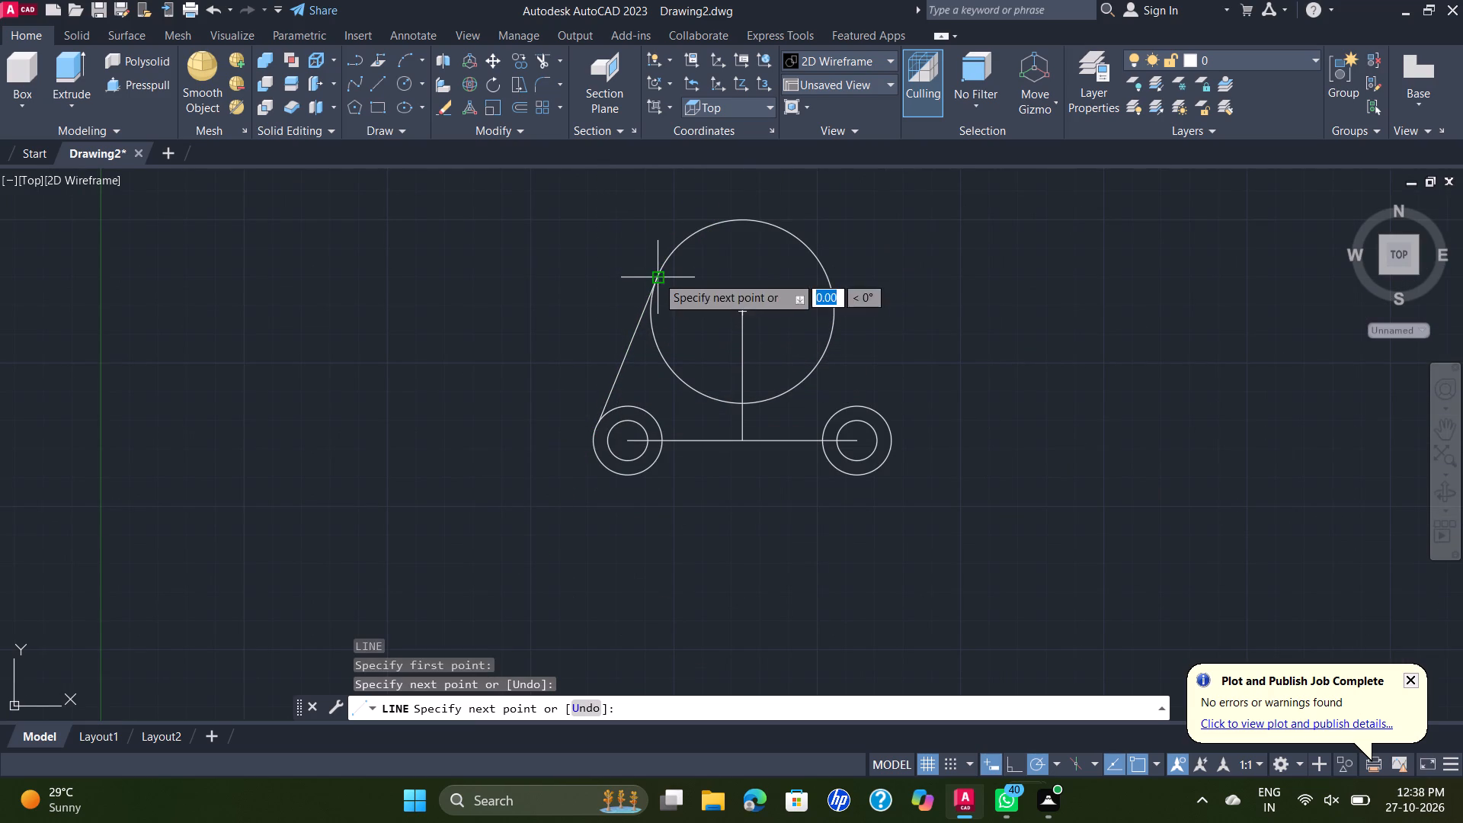
pyautogui.press('Escape')
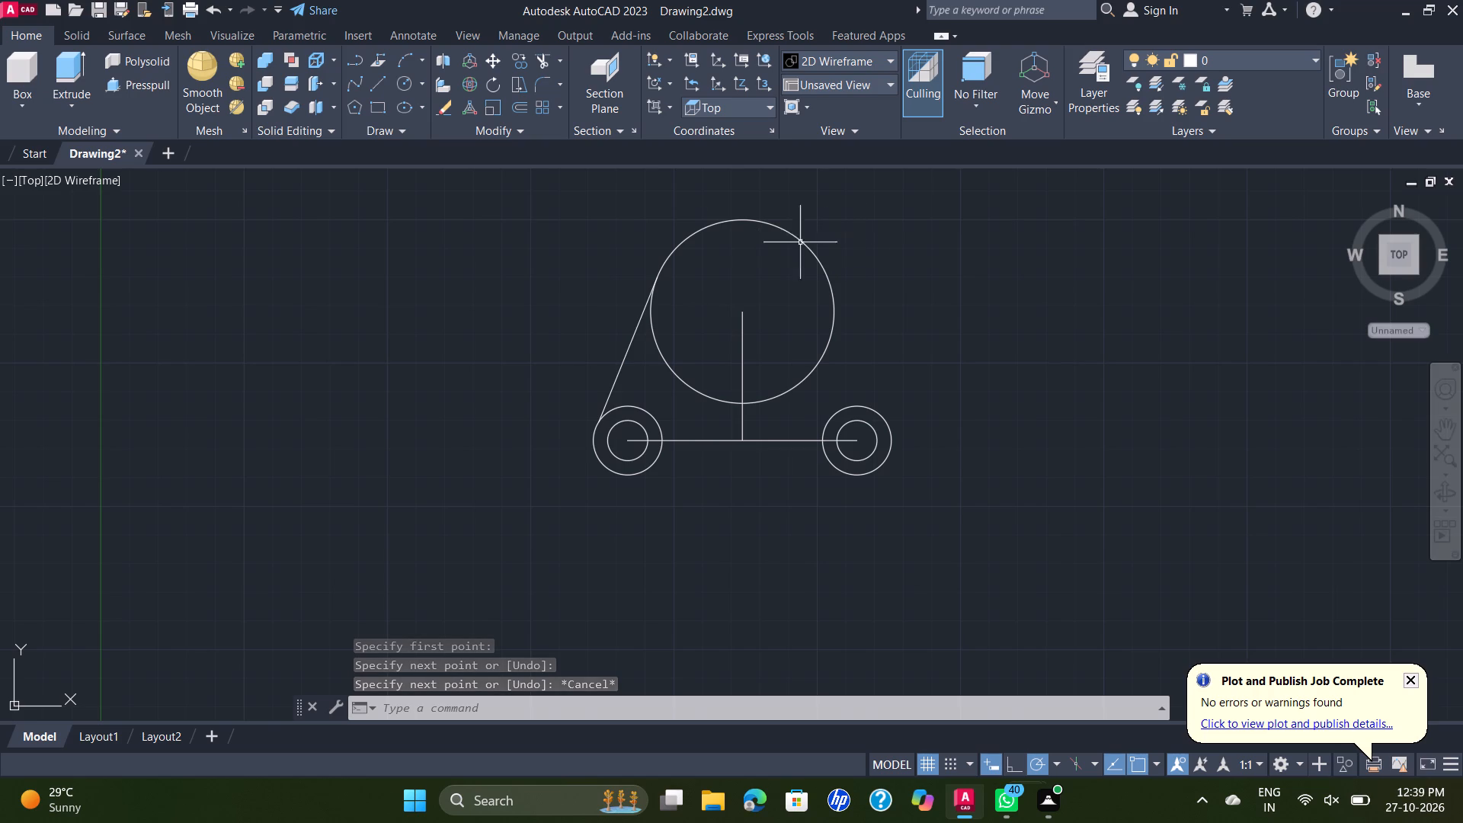
# Draw a horizontal helper line about 67 mm long from the slanted line's upper end across and just past the large circle.
pyautogui.press('space')
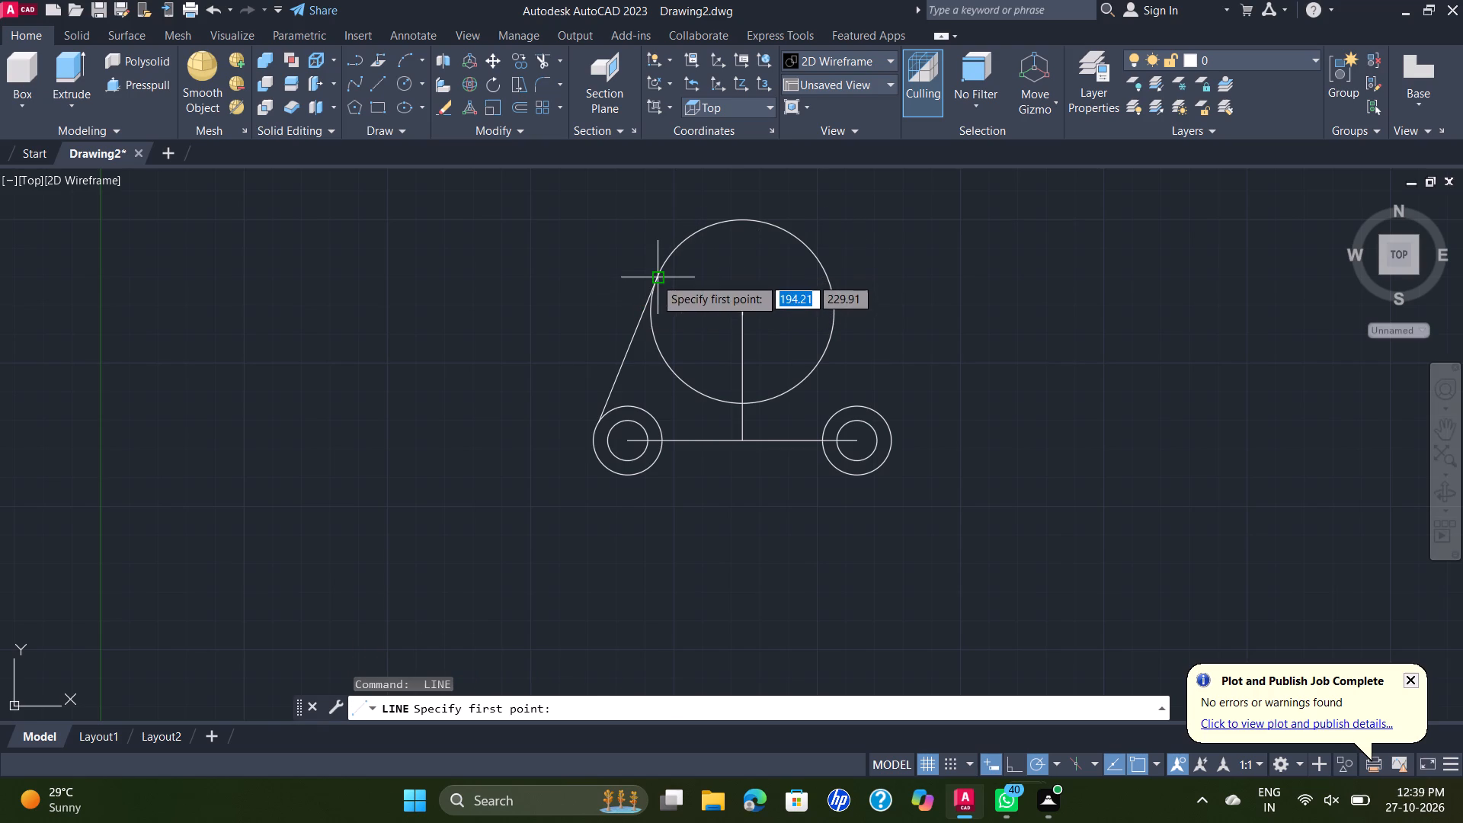
pyautogui.click(655, 277)
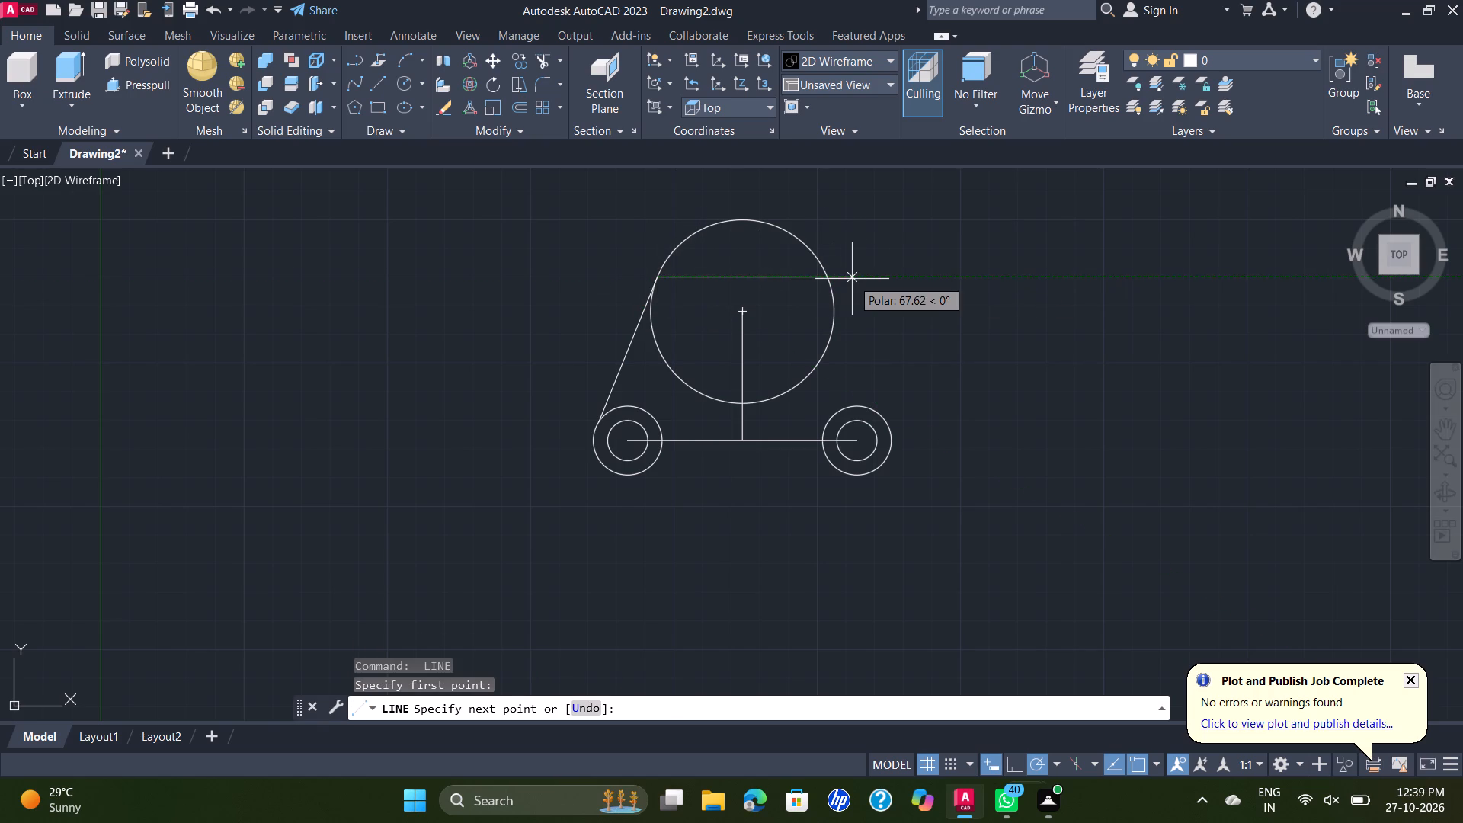
pyautogui.click(849, 277)
pyautogui.press('Escape')
# Draw a slanted line from the helper line's right intersection with the large circle to the right radius 12 circle's outer edge.
pyautogui.press('space')
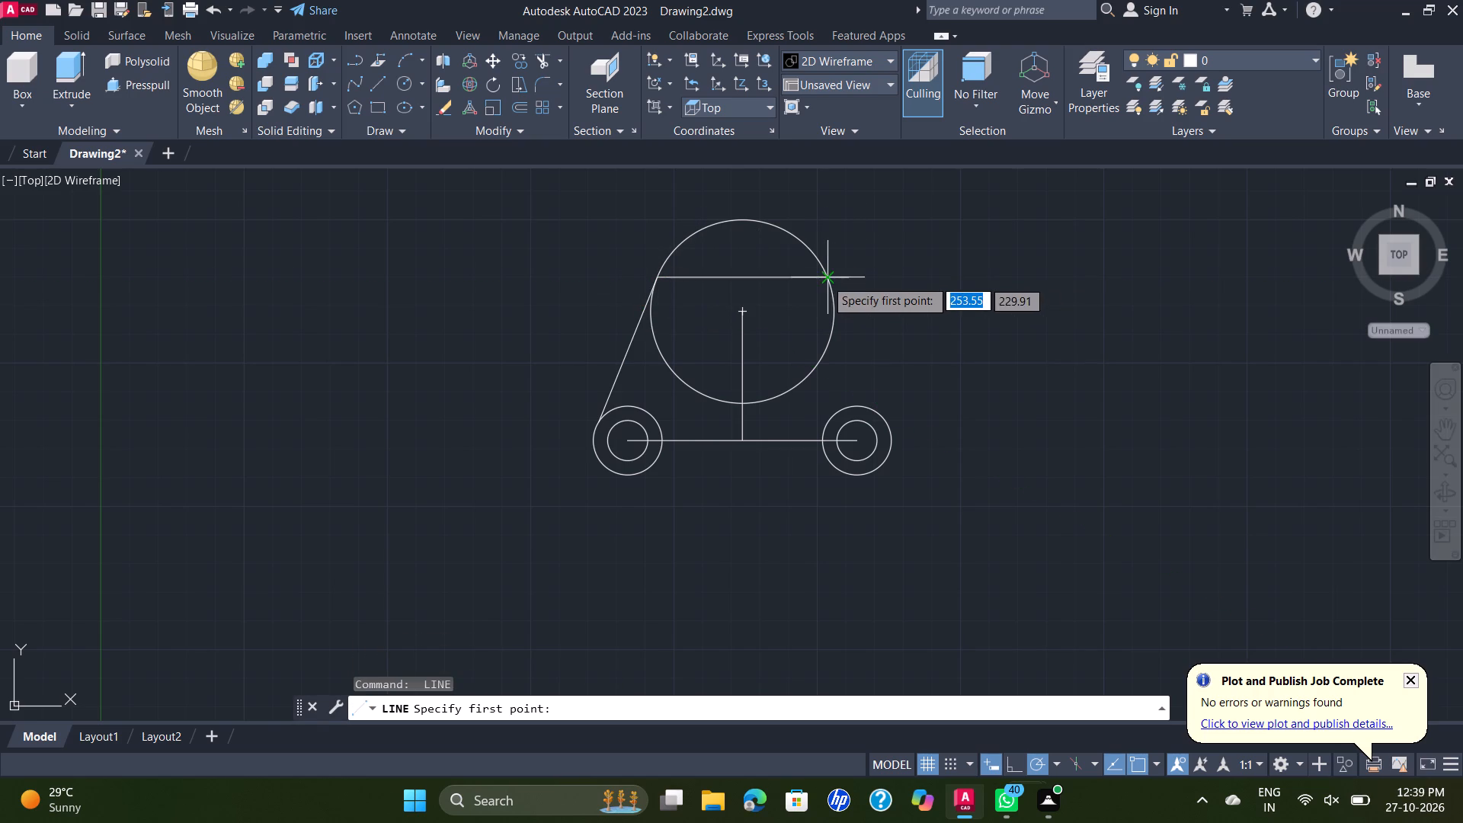
pyautogui.click(823, 277)
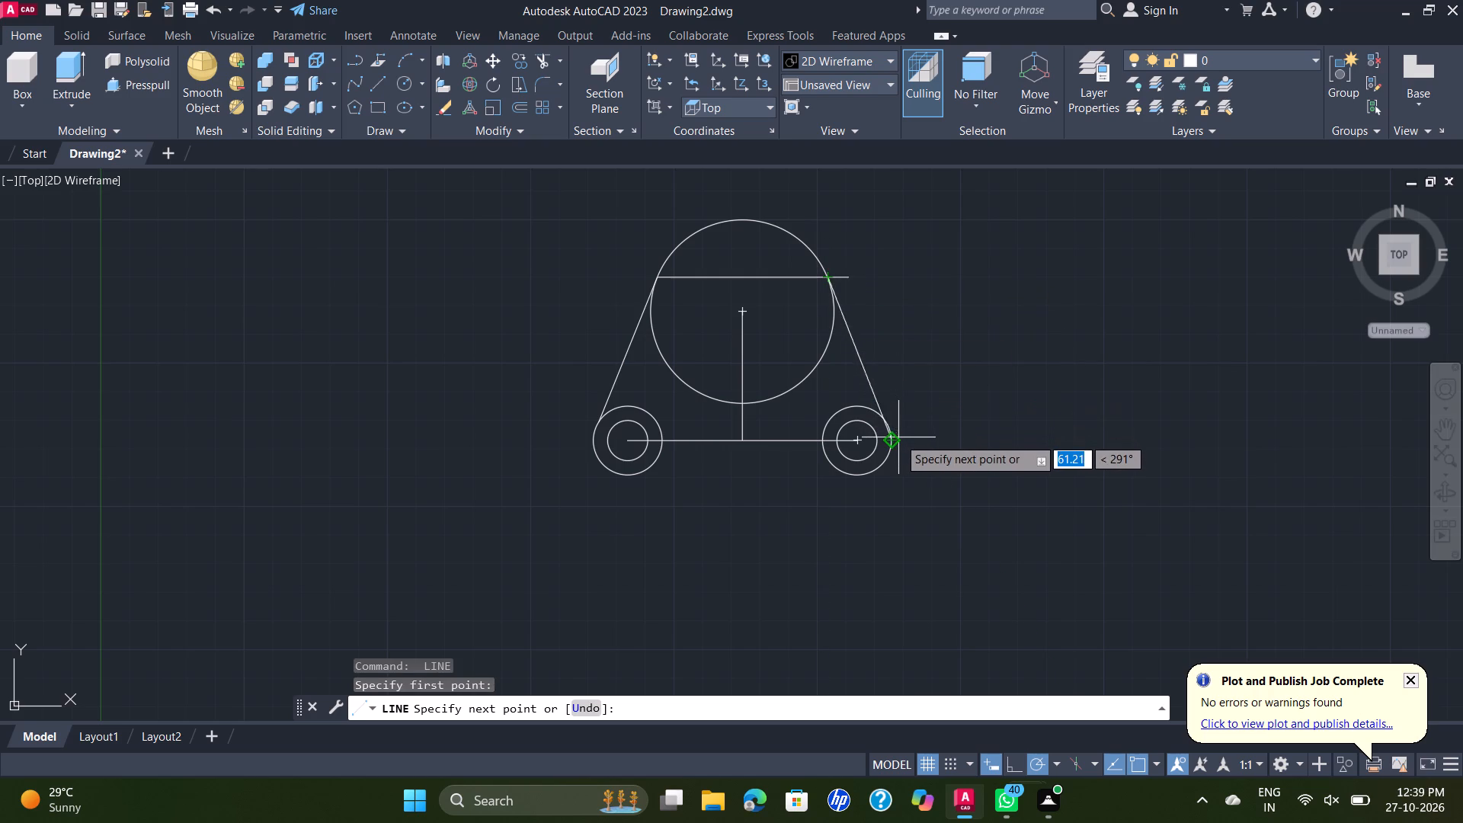
pyautogui.click(891, 425)
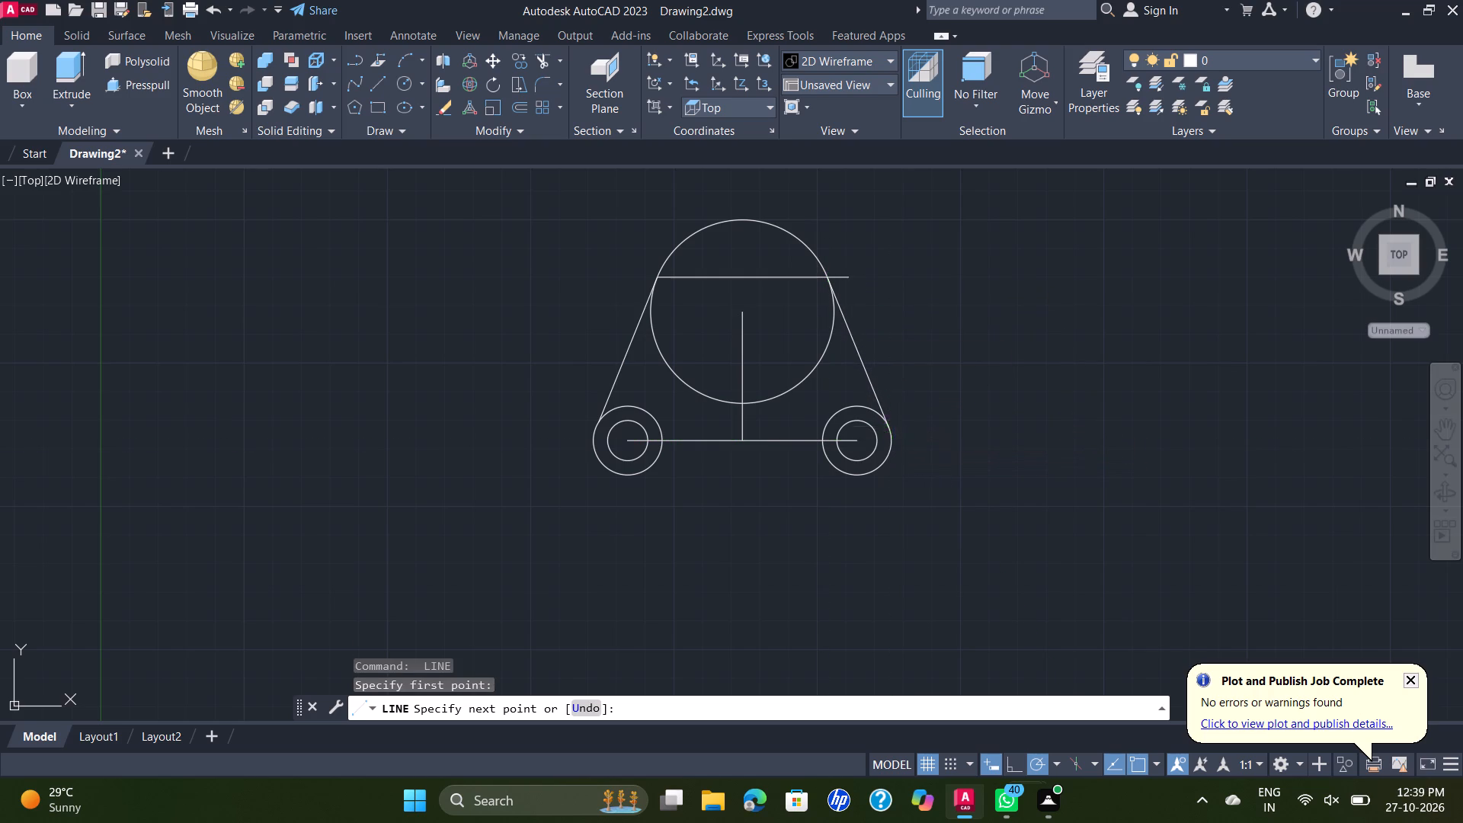
pyautogui.press('Escape')
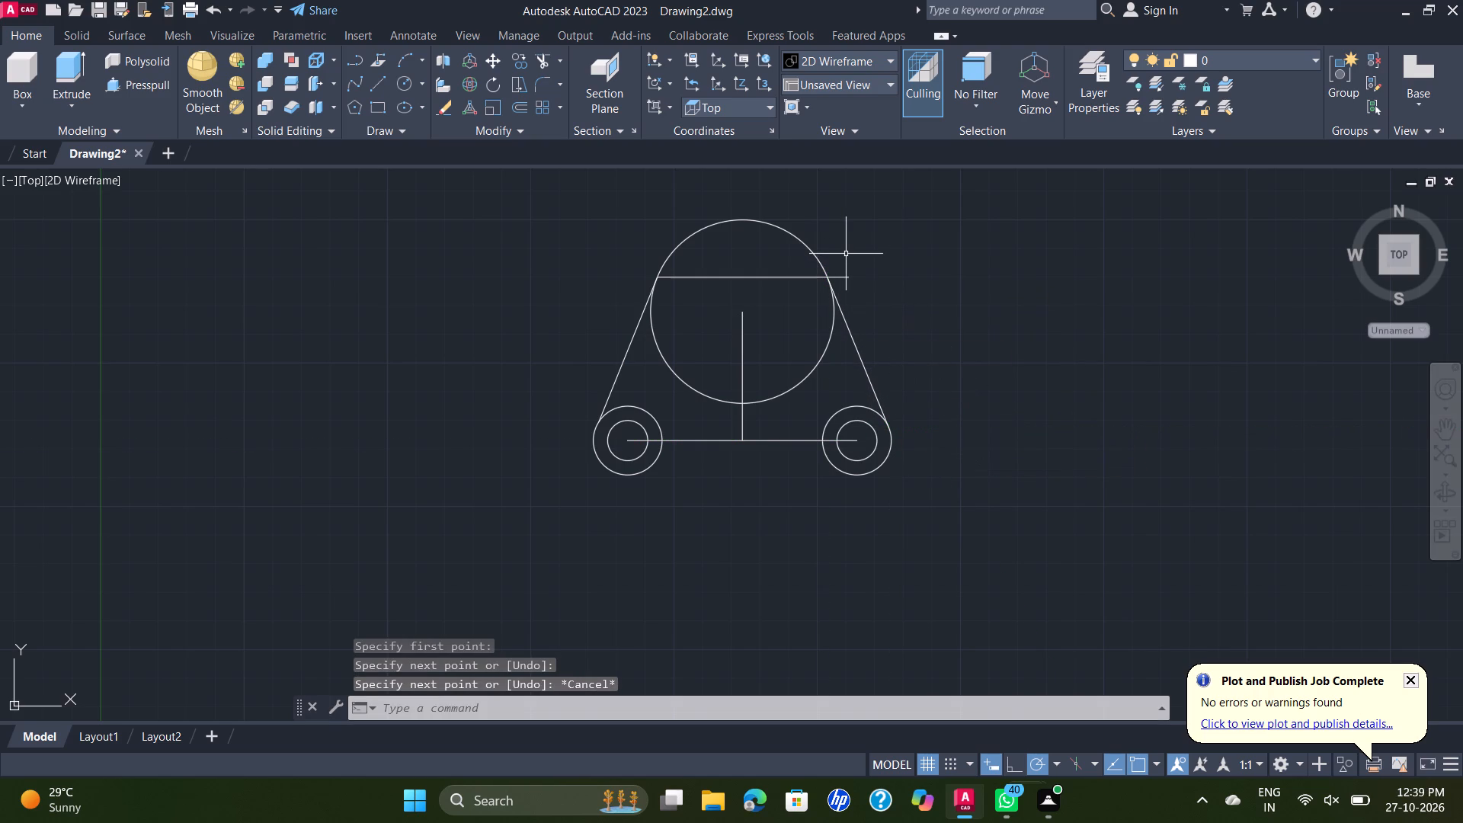
# Trim away the horizontal helper line, the vertical construction line and the large circle's lower portion between the slanted lines.
pyautogui.write('TR')
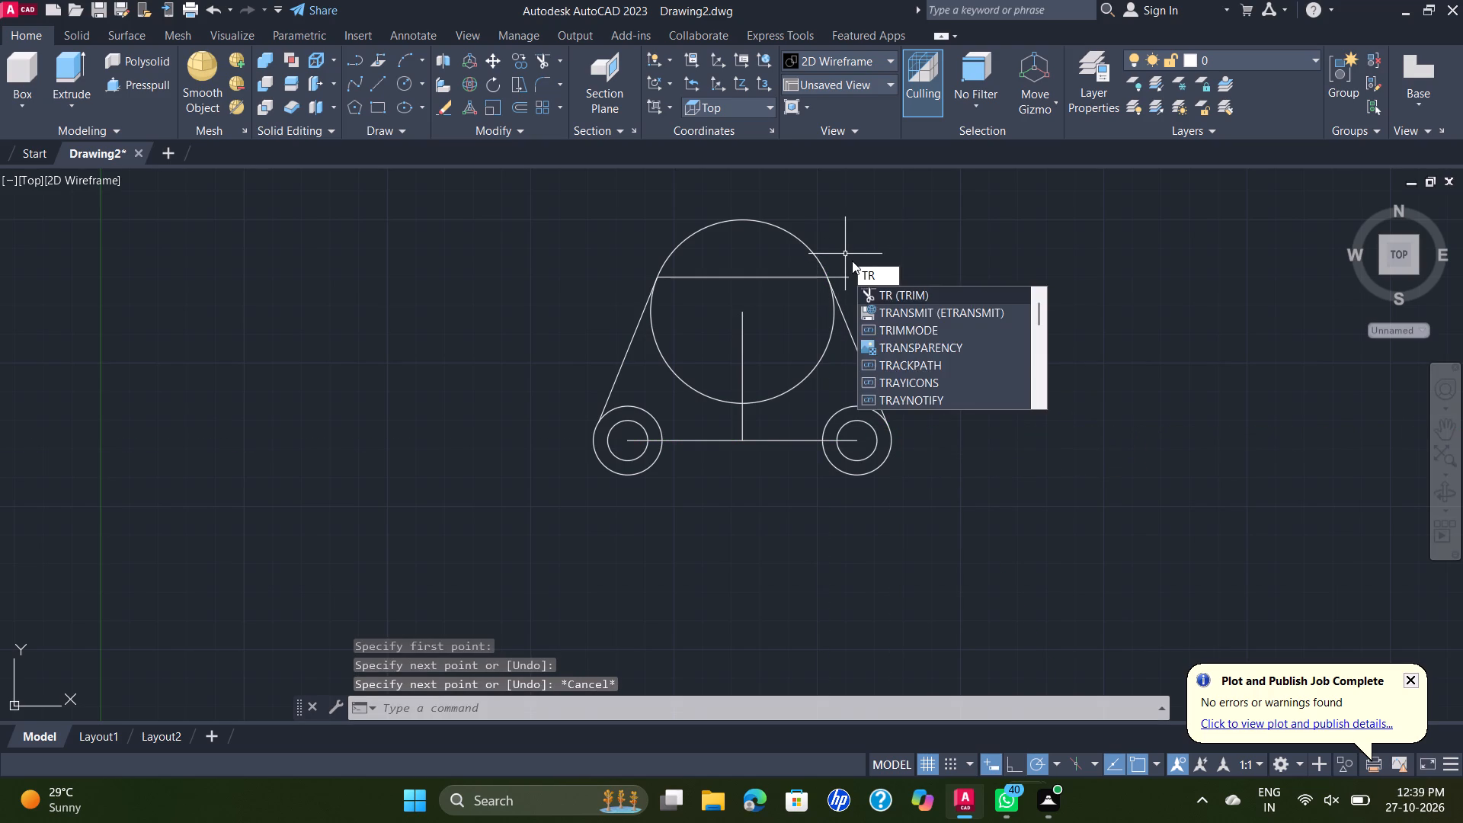
pyautogui.press('Return')
pyautogui.click(847, 277)
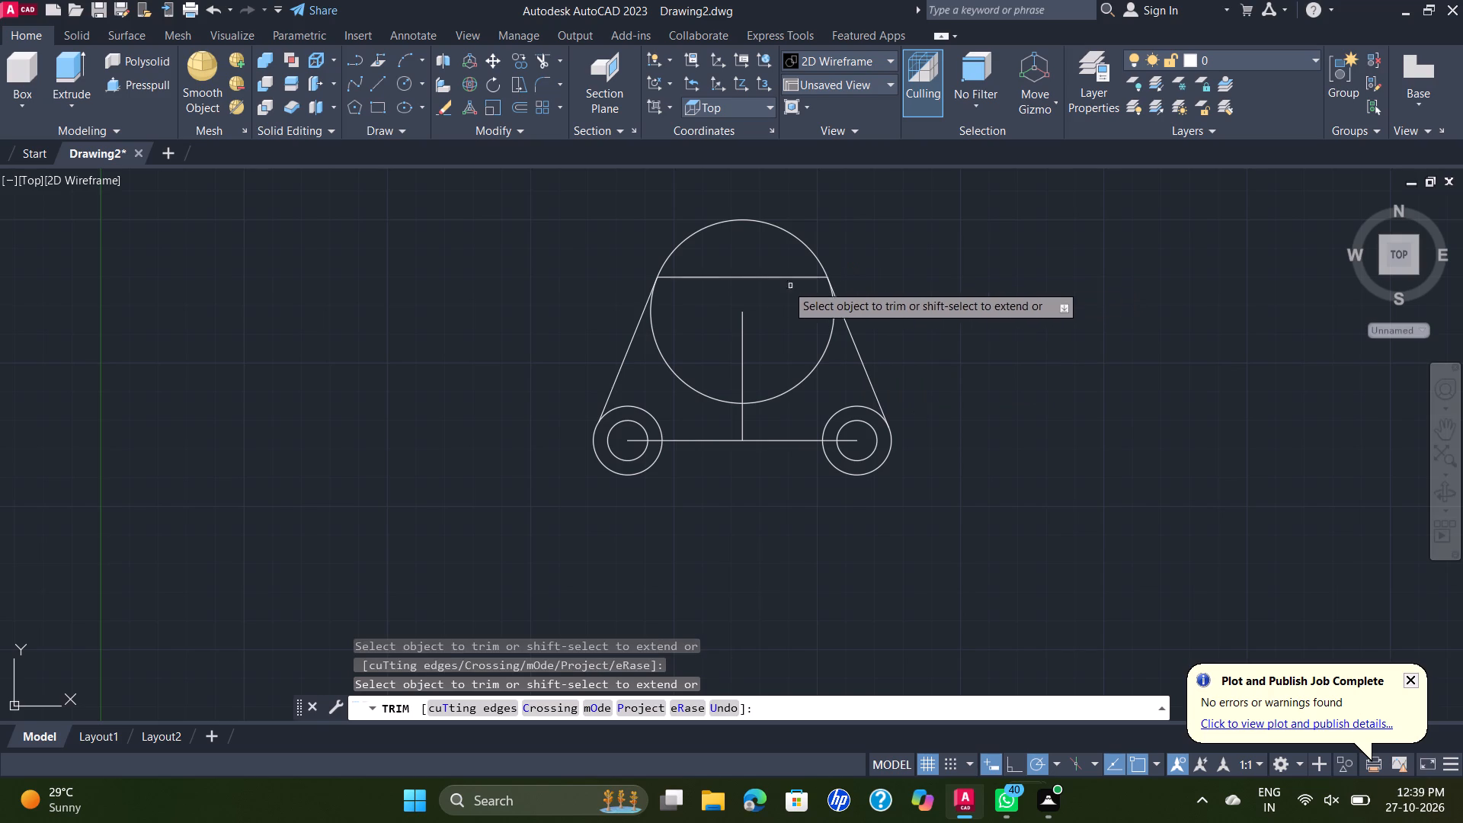
pyautogui.click(749, 273)
pyautogui.click(759, 295)
pyautogui.click(759, 331)
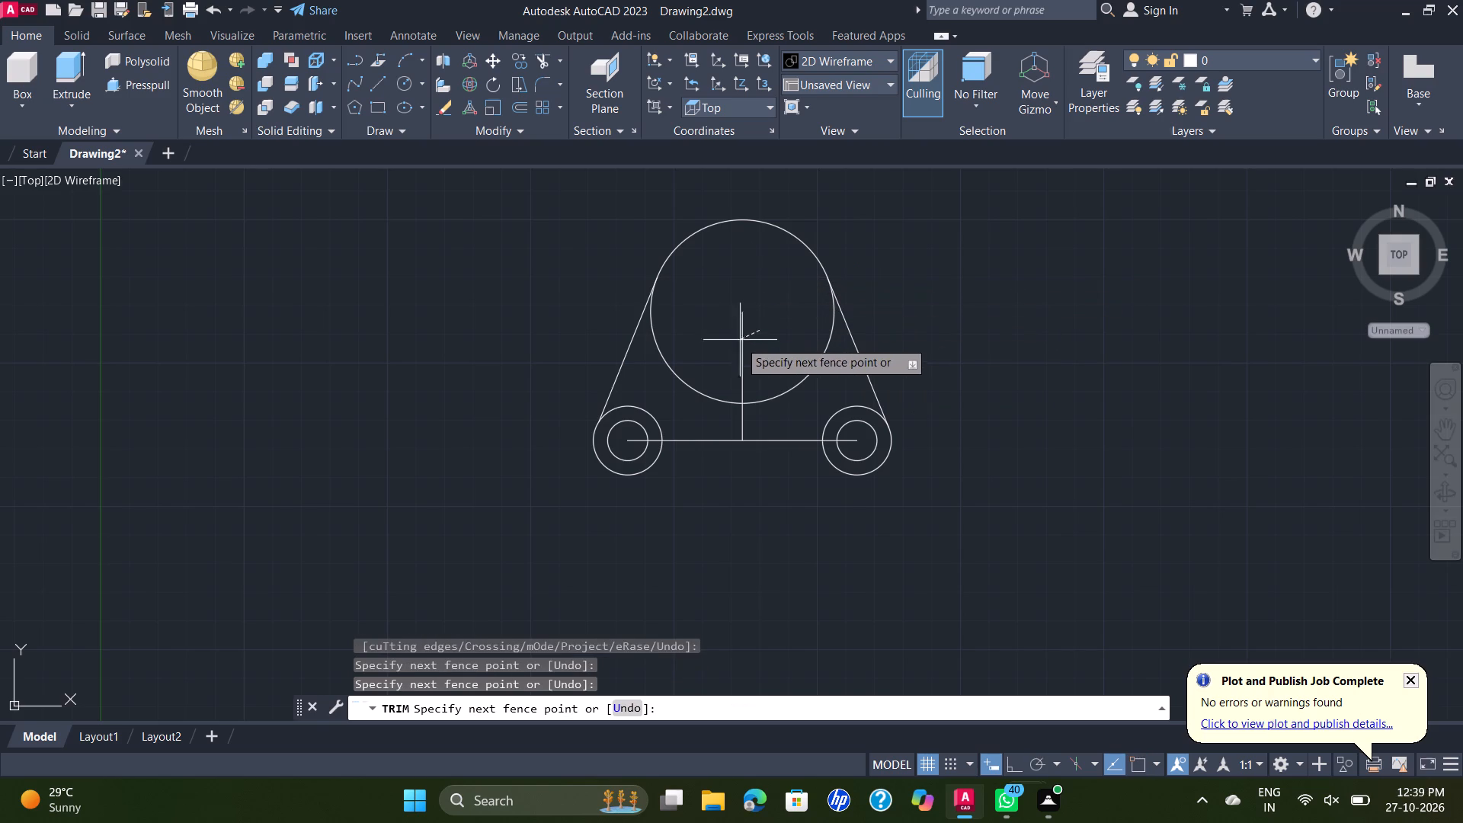
pyautogui.click(733, 345)
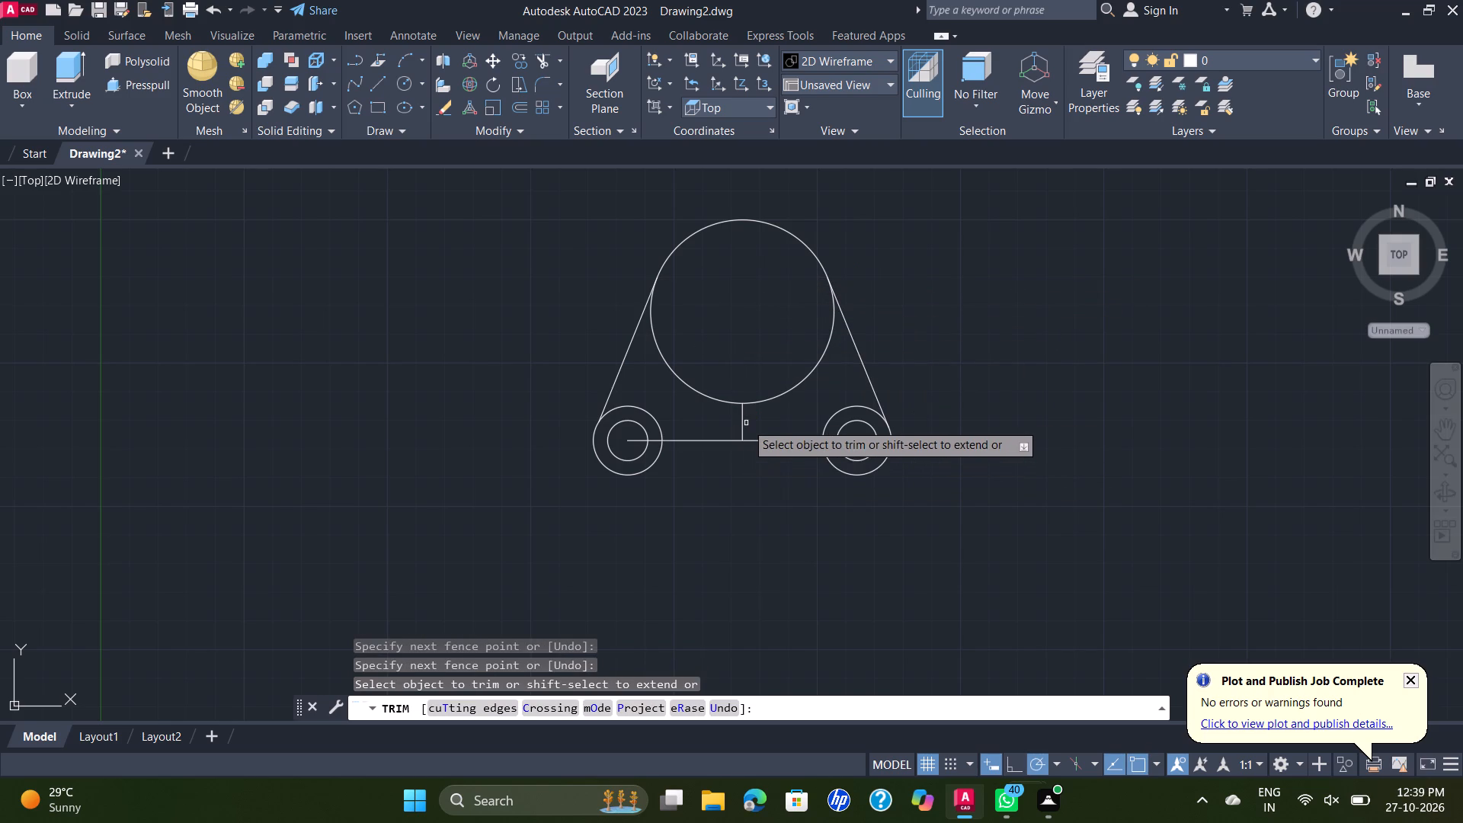
pyautogui.click(743, 415)
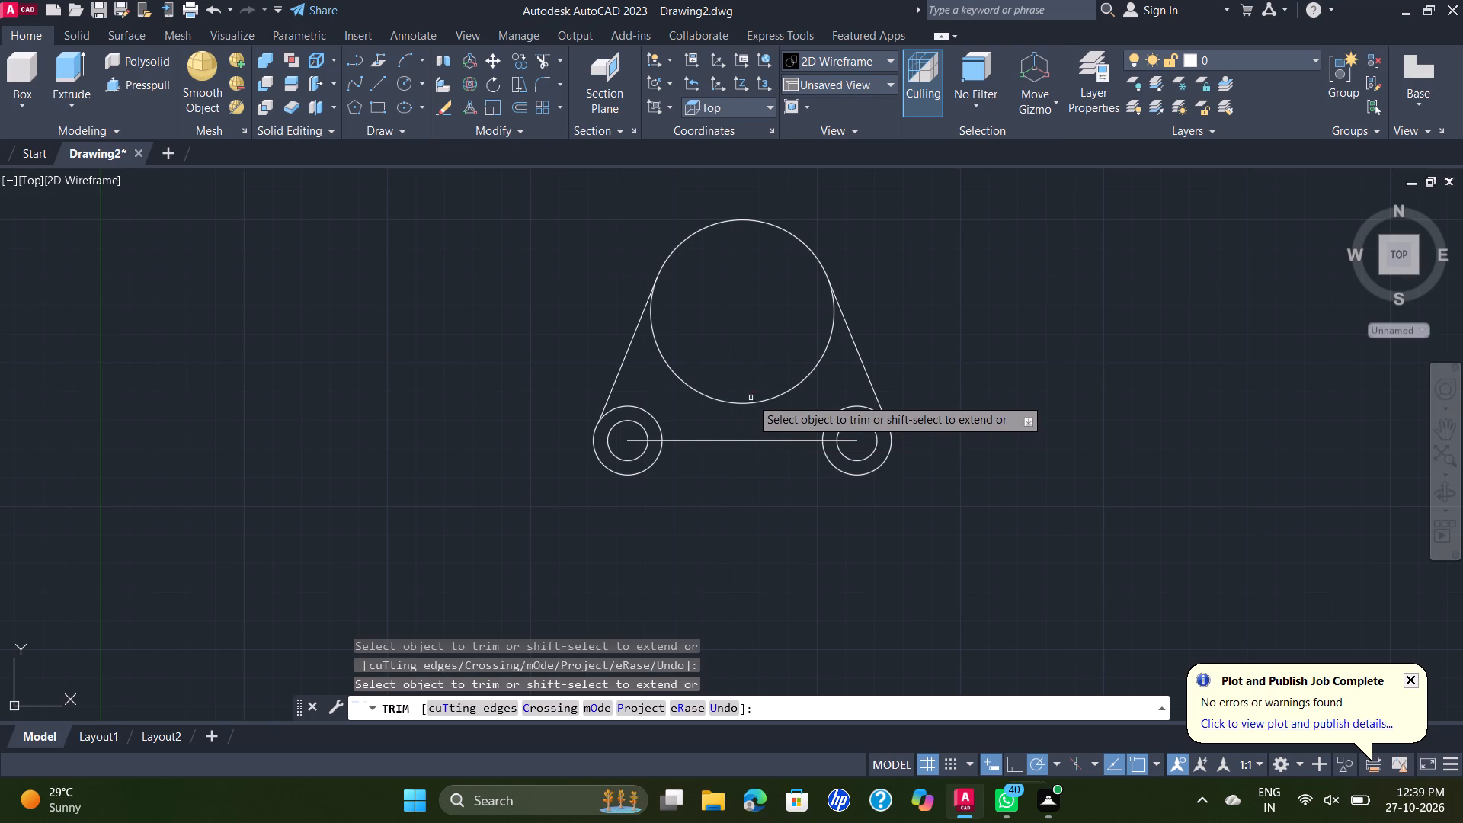
pyautogui.click(751, 398)
pyautogui.click(752, 409)
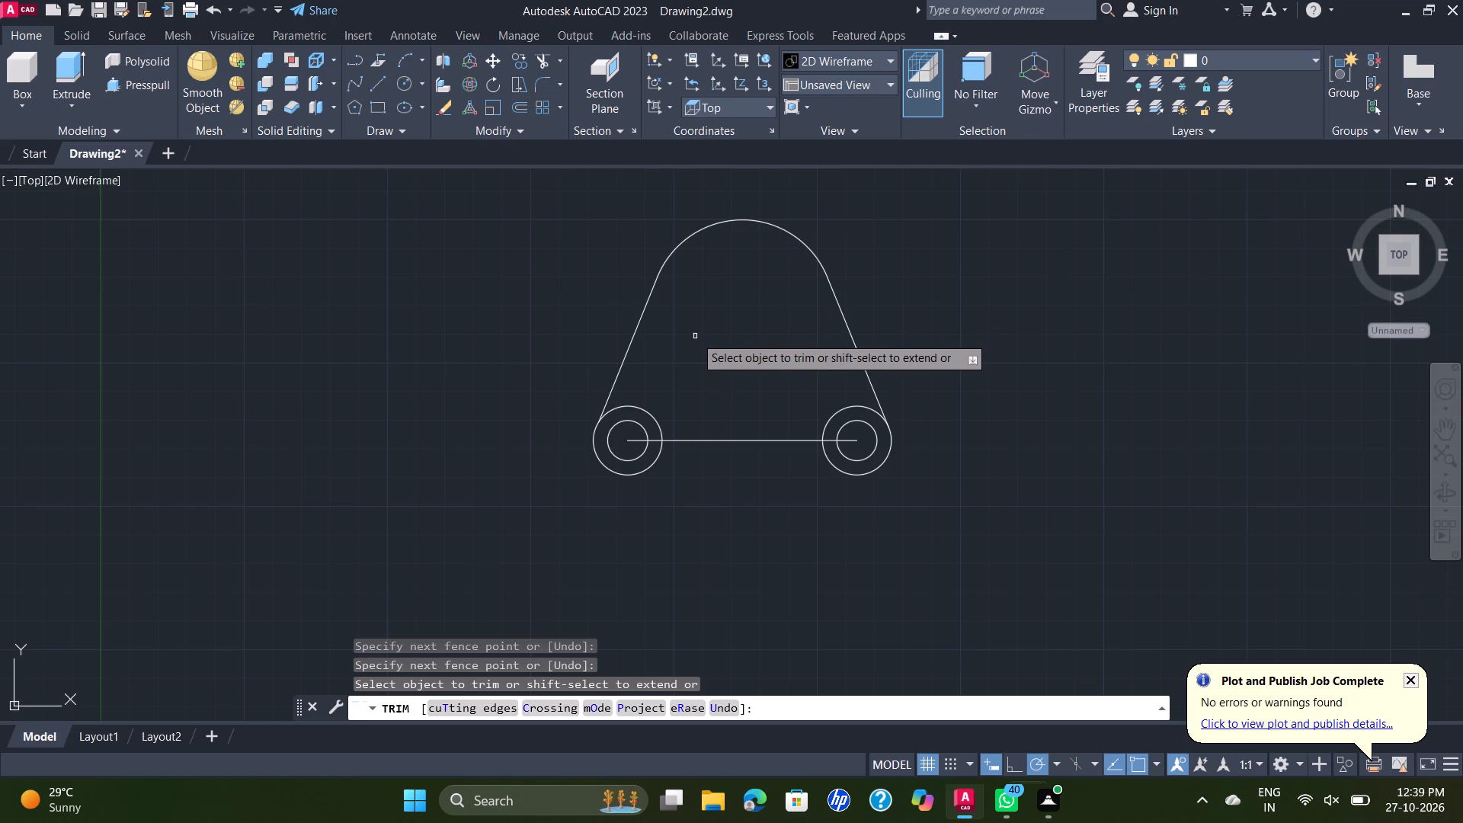
pyautogui.press('Escape')
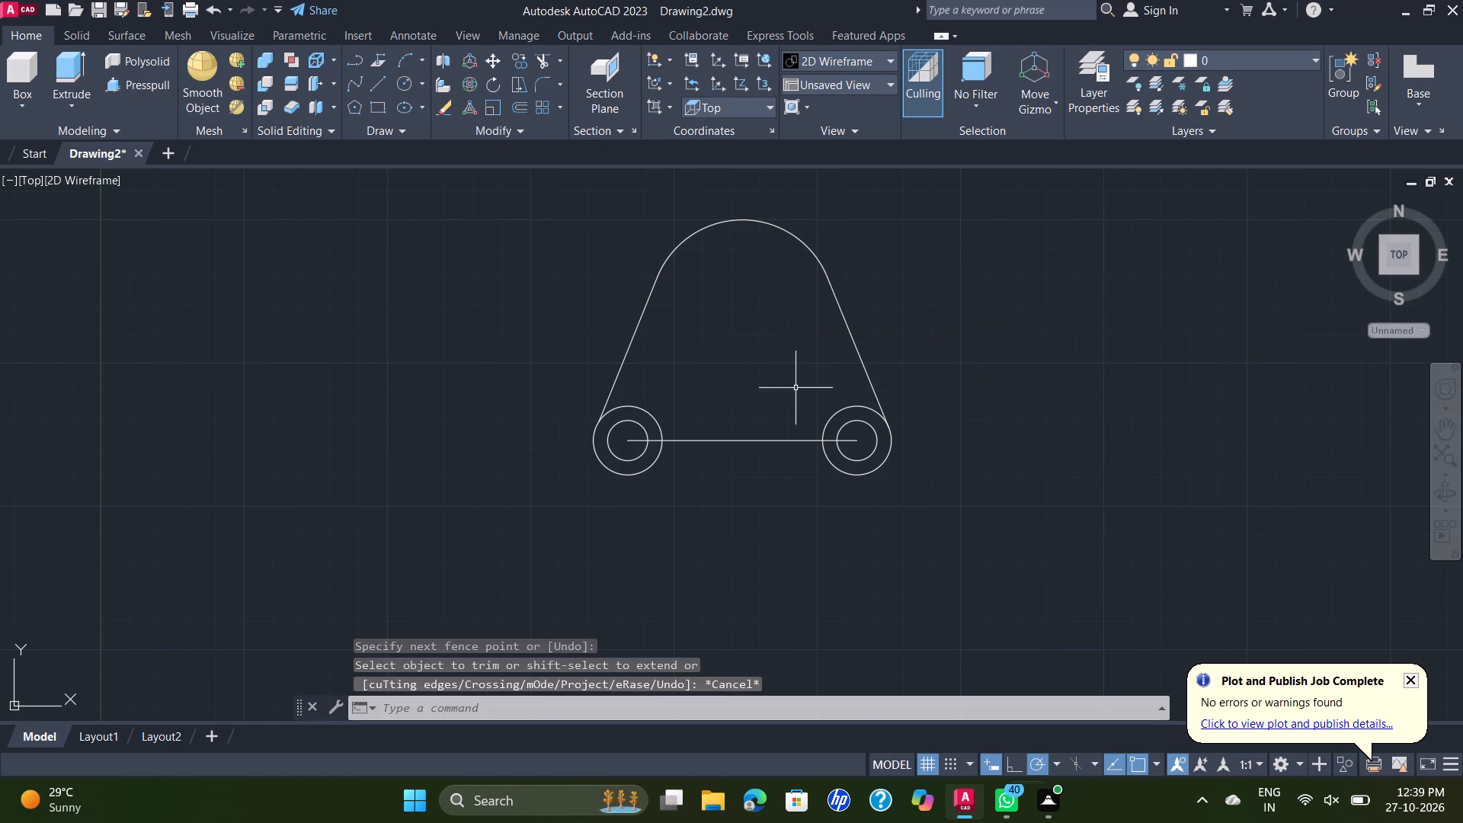
# Delete the horizontal construction line joining the centres of the two lower circles.
pyautogui.click(761, 440)
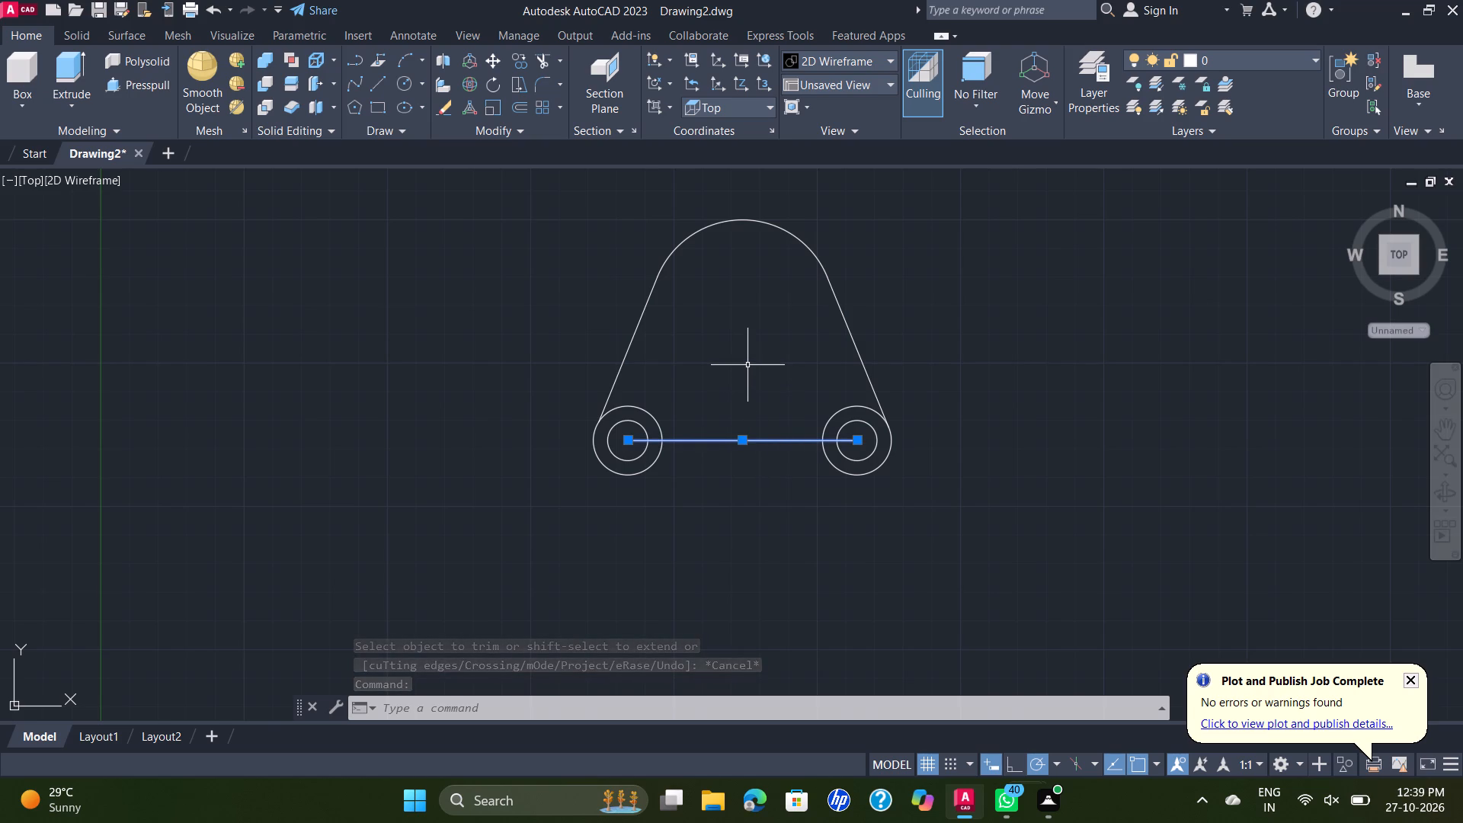
pyautogui.press('Delete')
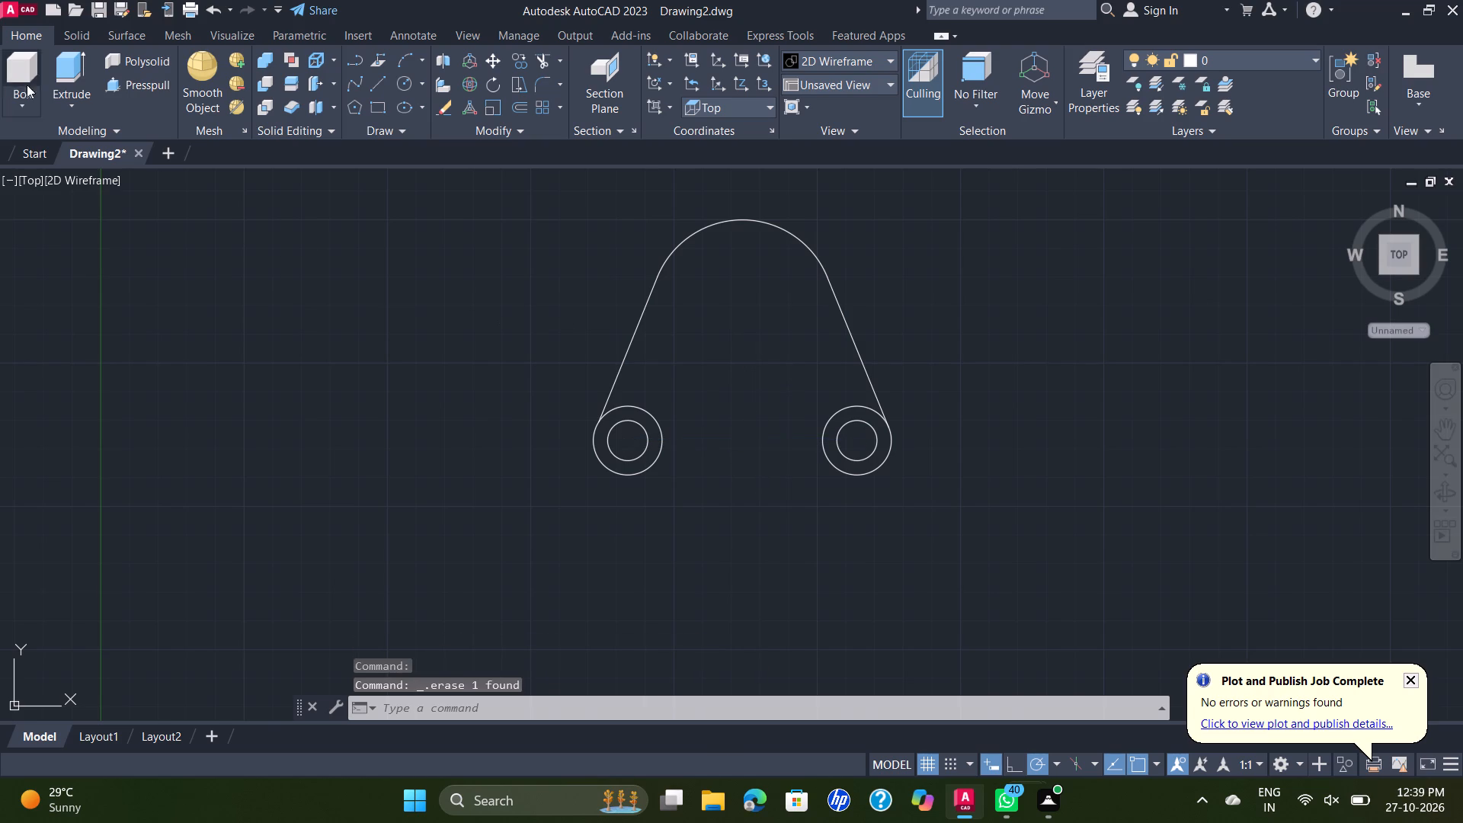
# Draw an 80 mm horizontal line joining the bottom quadrants of the two radius 12 circles.
pyautogui.press('l')
pyautogui.press('Return')
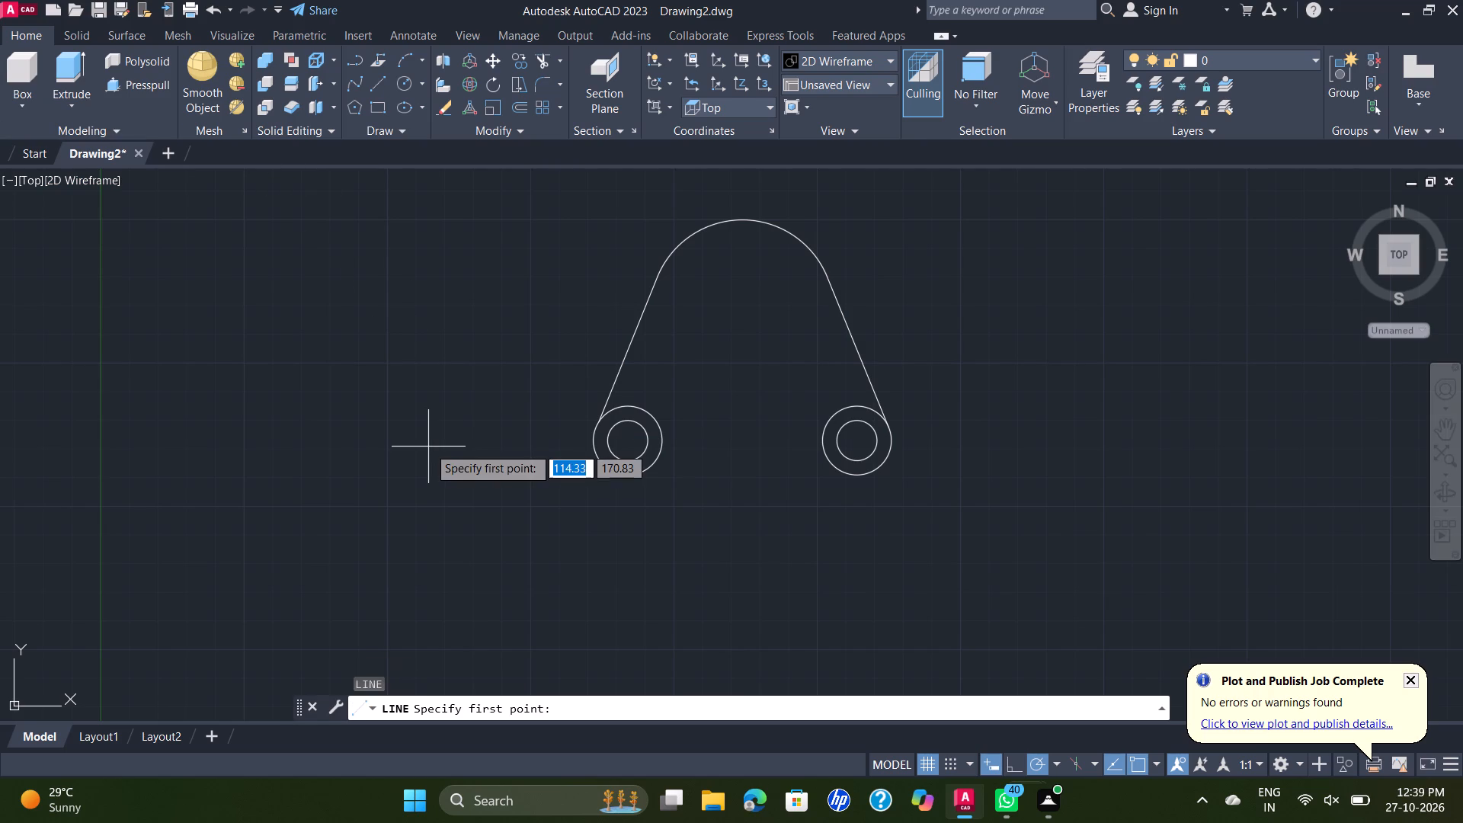
pyautogui.click(623, 469)
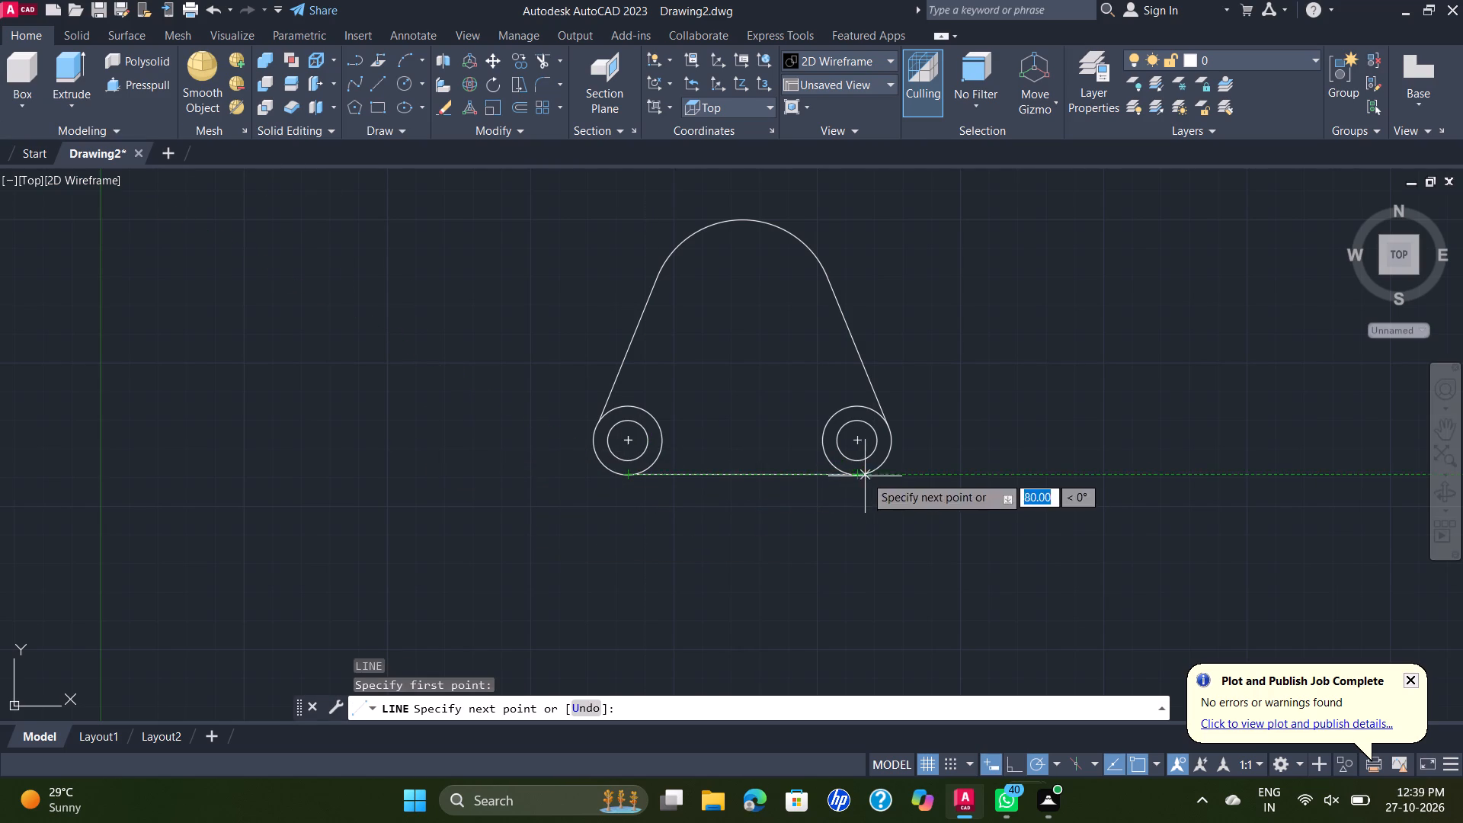
pyautogui.click(860, 476)
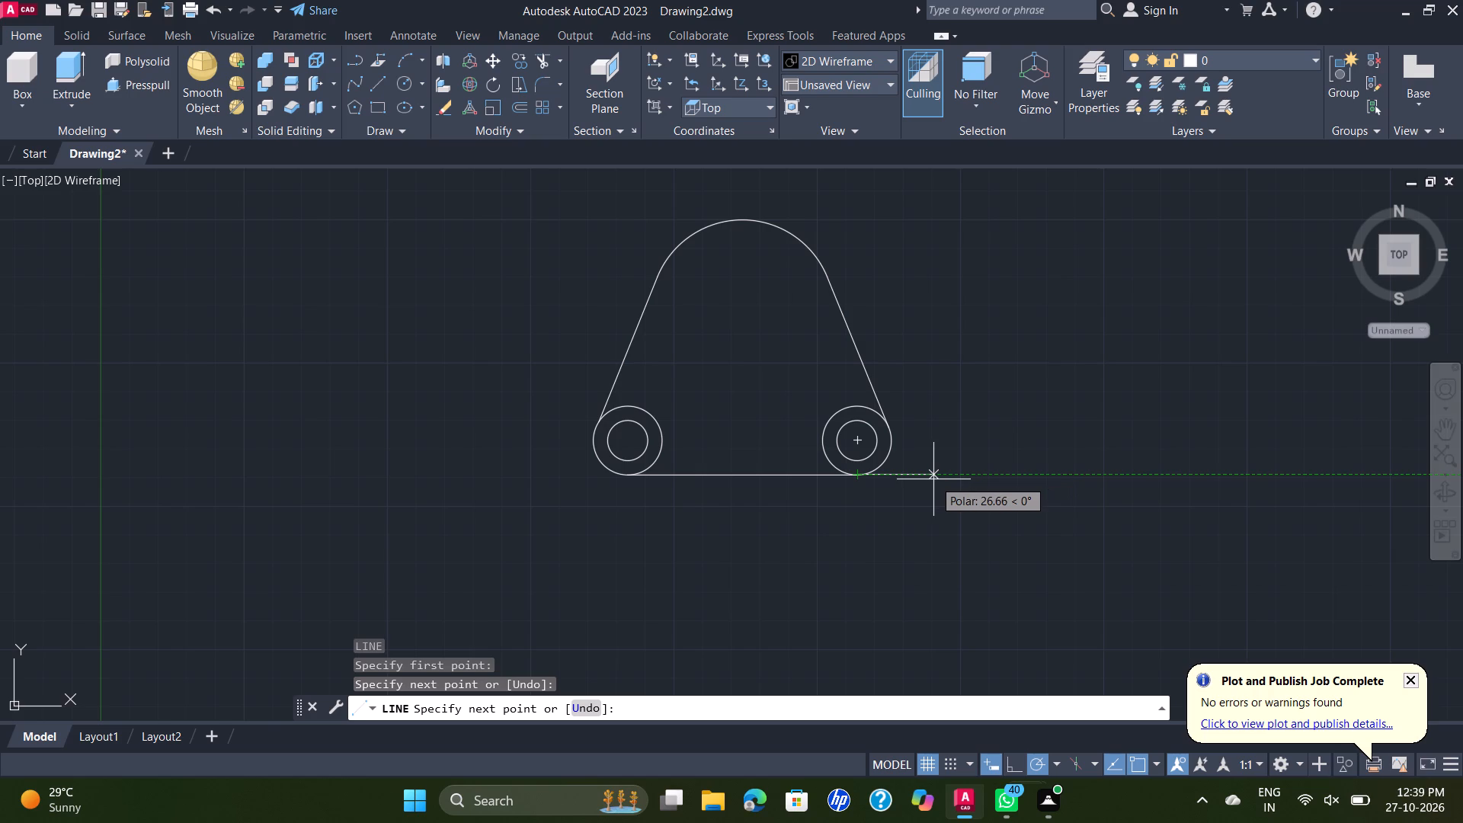
pyautogui.press('`')
pyautogui.press('Escape')
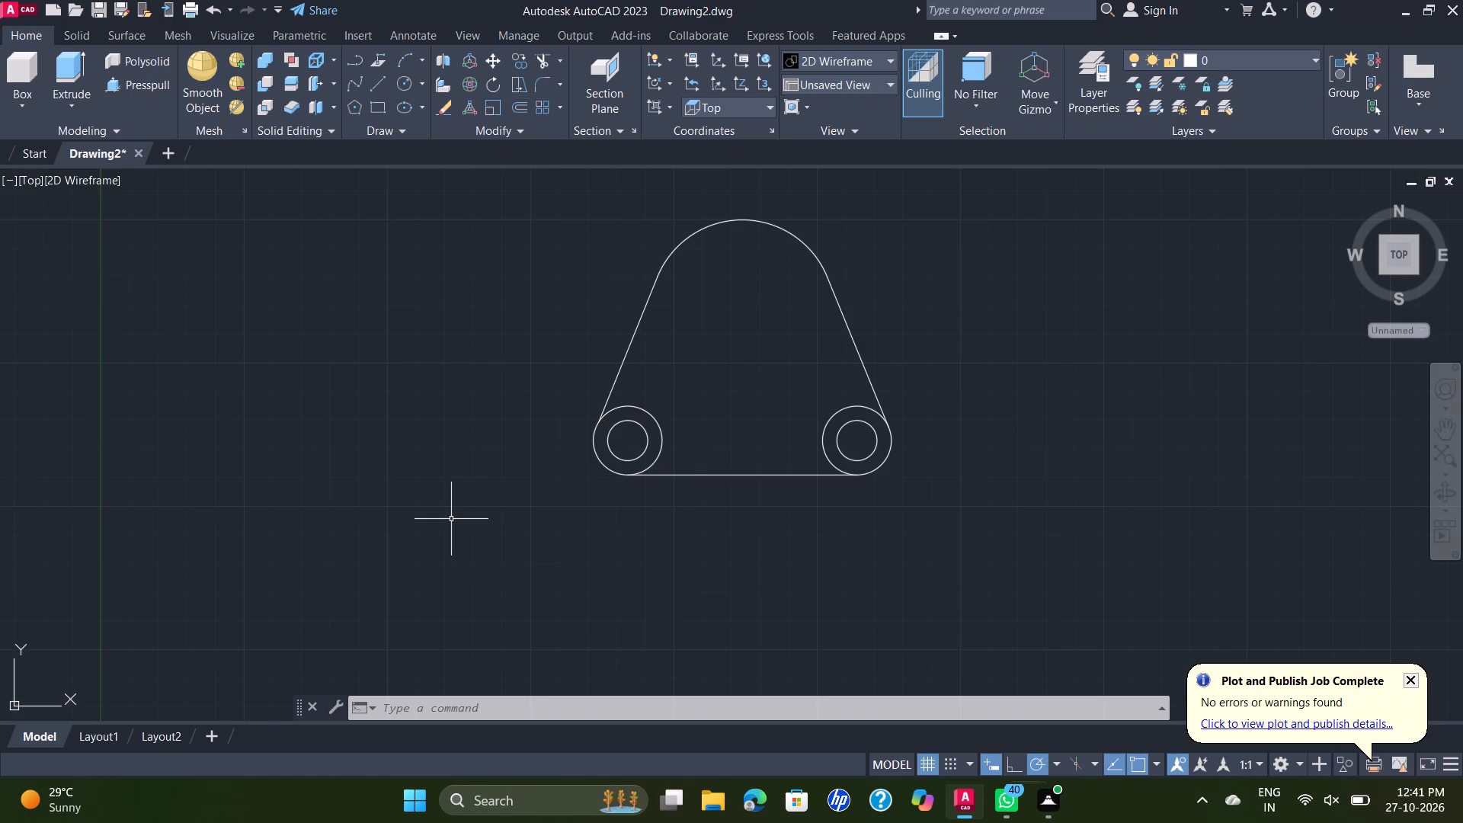
# Draw a 40 mm diameter circle concentric with the left pair of lower circles.
pyautogui.press('c')
pyautogui.press('Return')
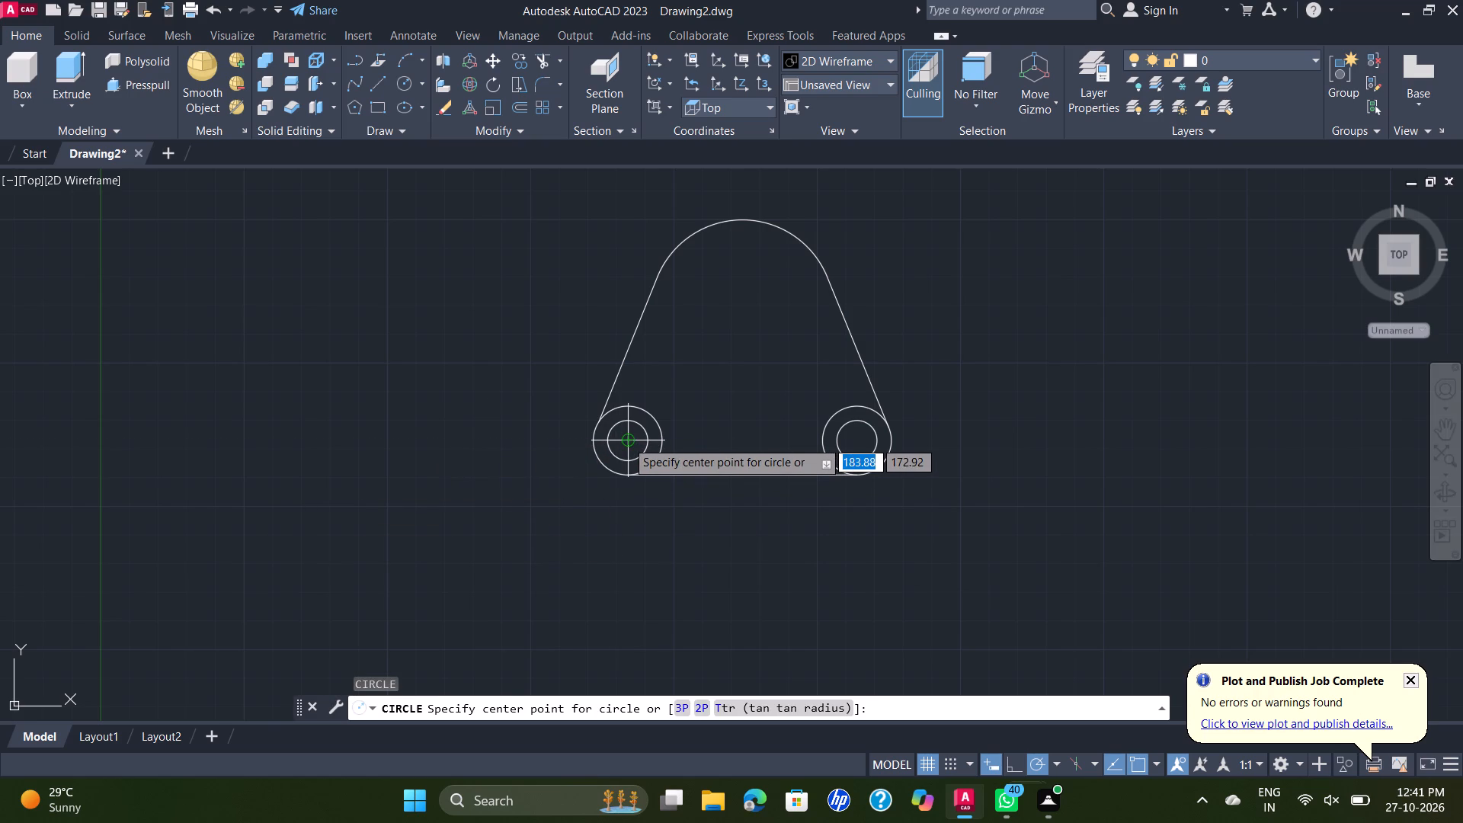
pyautogui.click(626, 440)
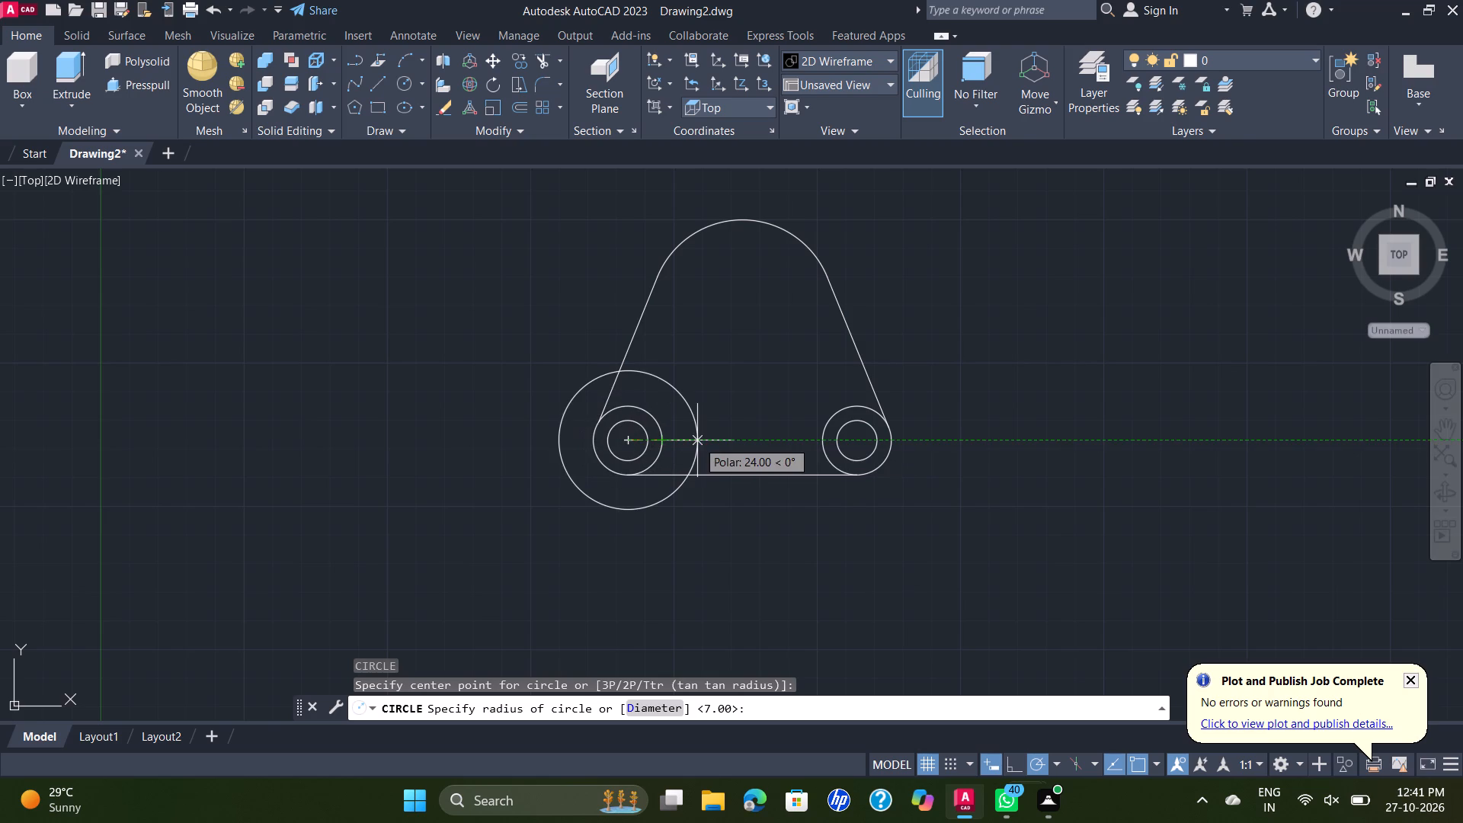
pyautogui.press('d')
pyautogui.press('Return')
pyautogui.write('40')
pyautogui.press('Return')
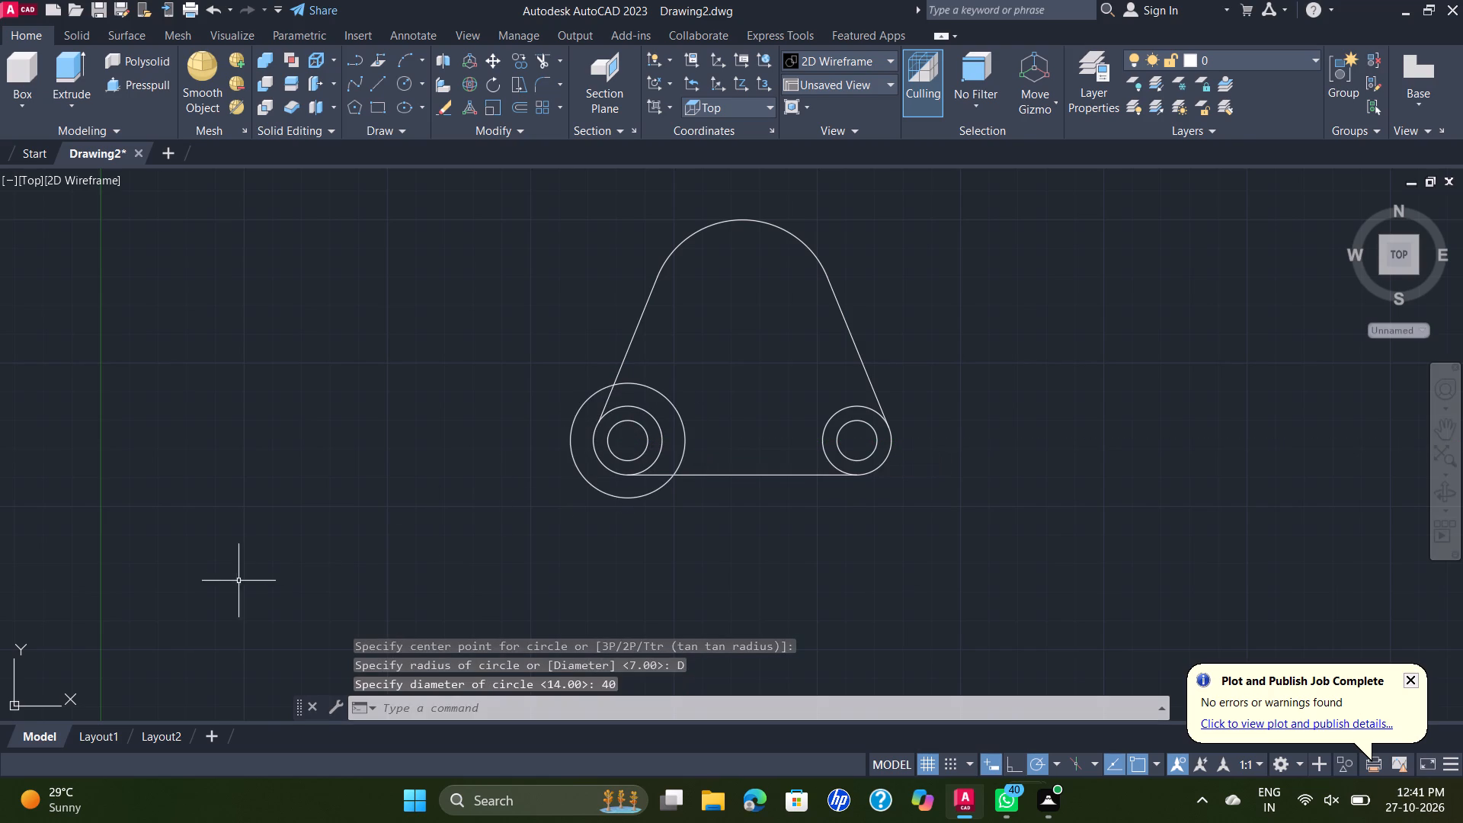
# Copy the 40 mm diameter circle from the left circles' centre to the right circles' centre.
pyautogui.click(680, 422)
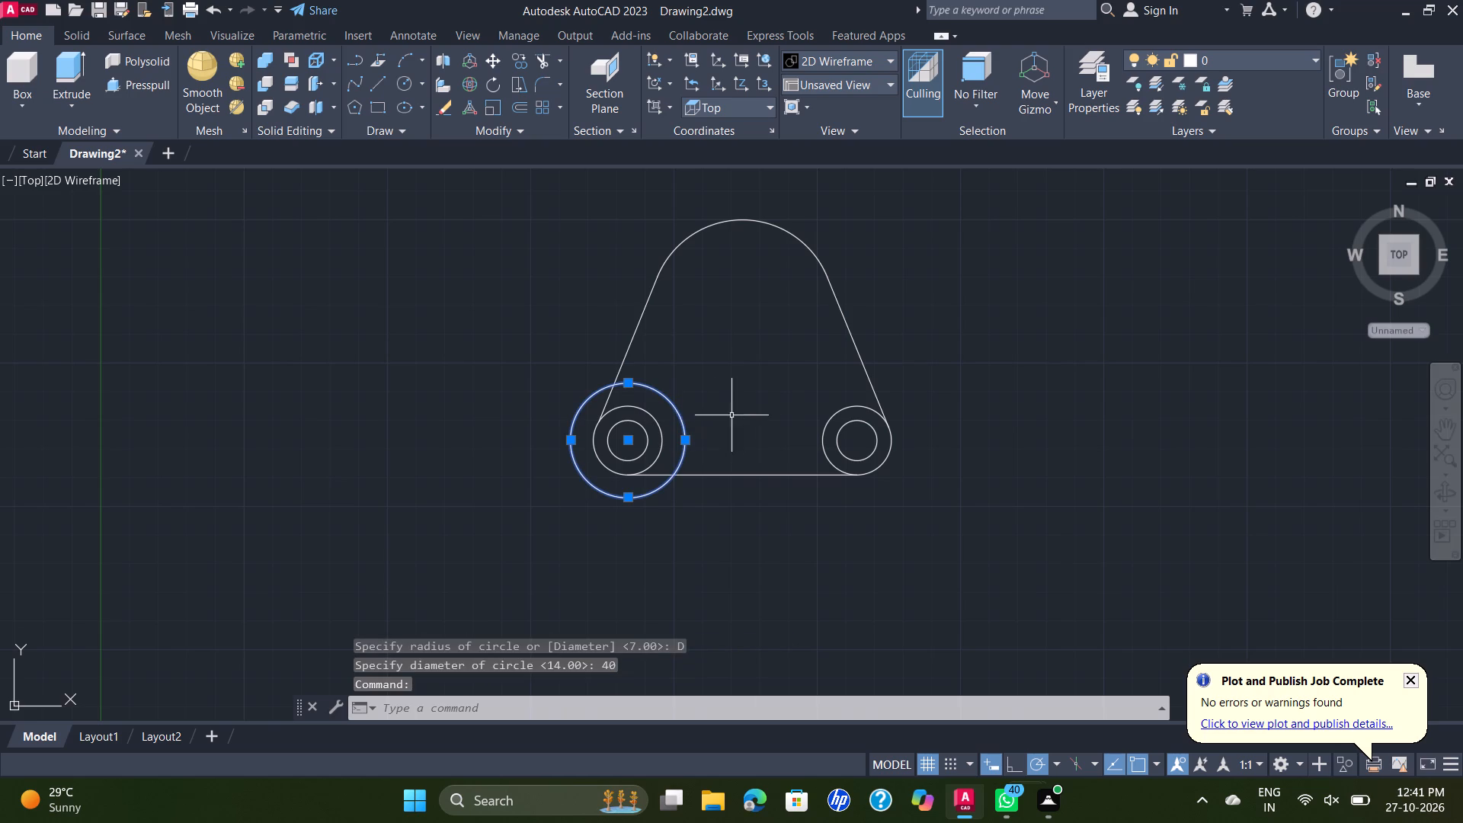
pyautogui.write('CO')
pyautogui.press('Return')
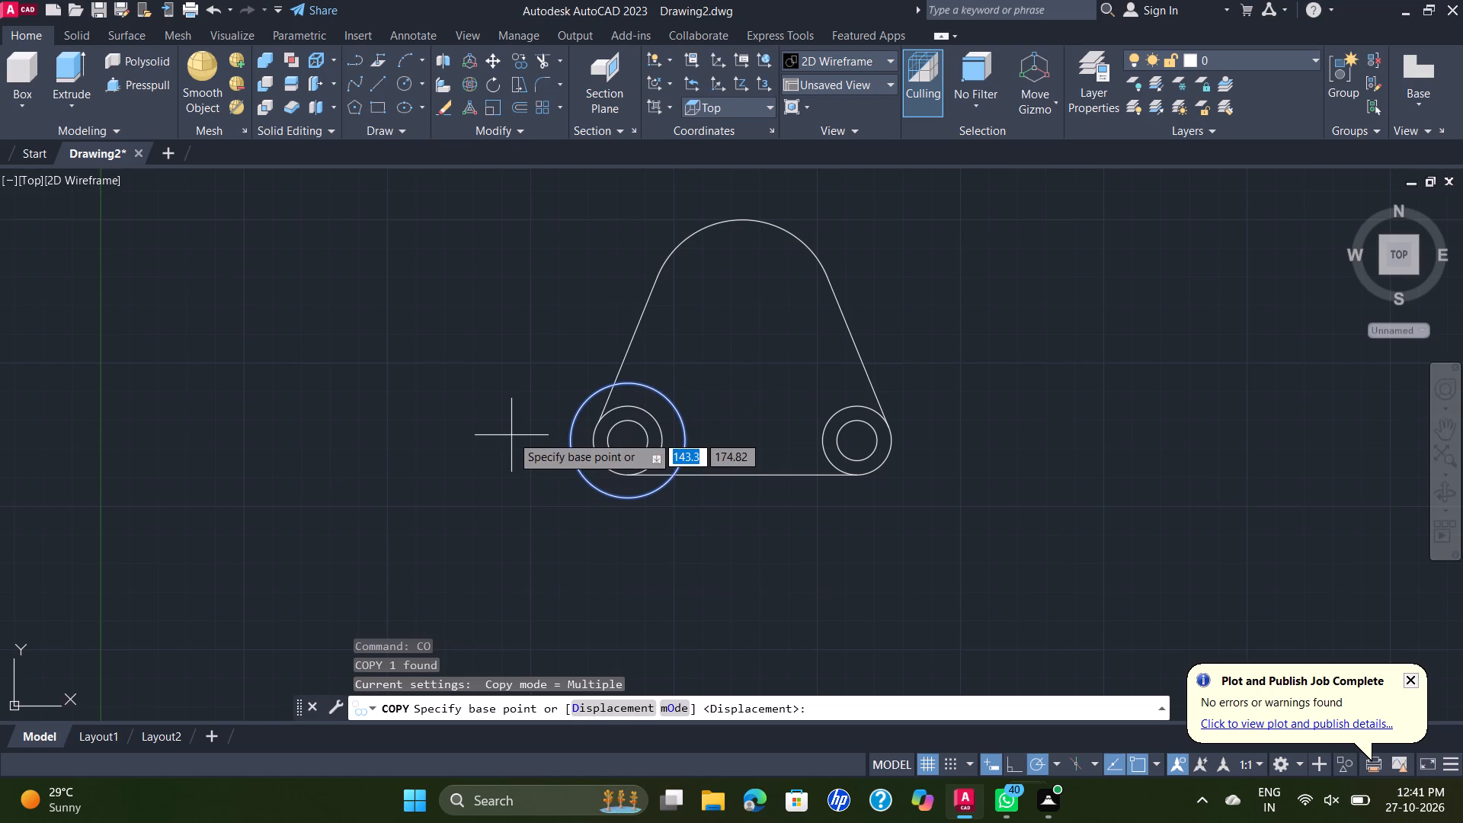
pyautogui.click(631, 440)
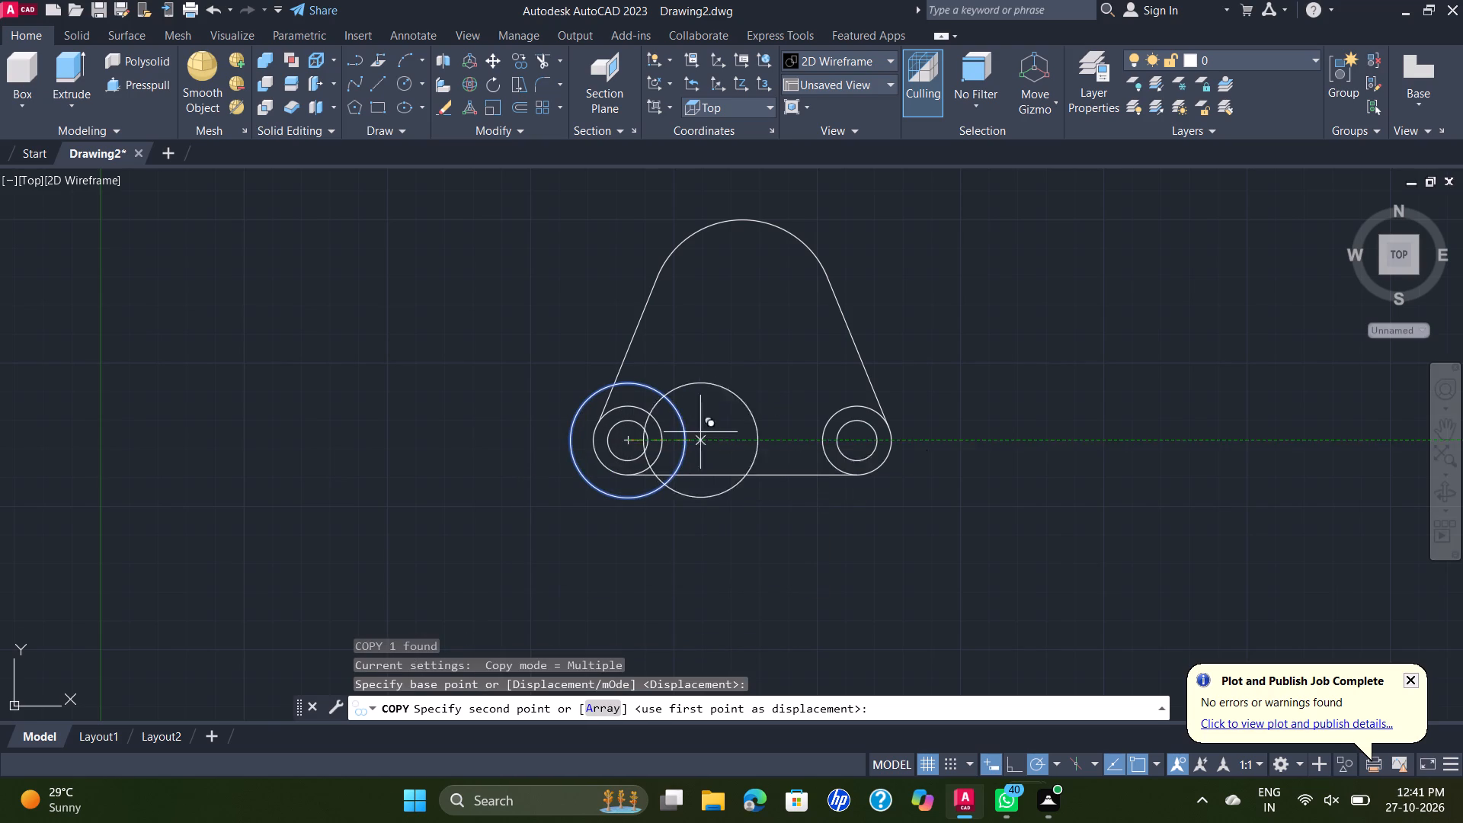
pyautogui.click(853, 445)
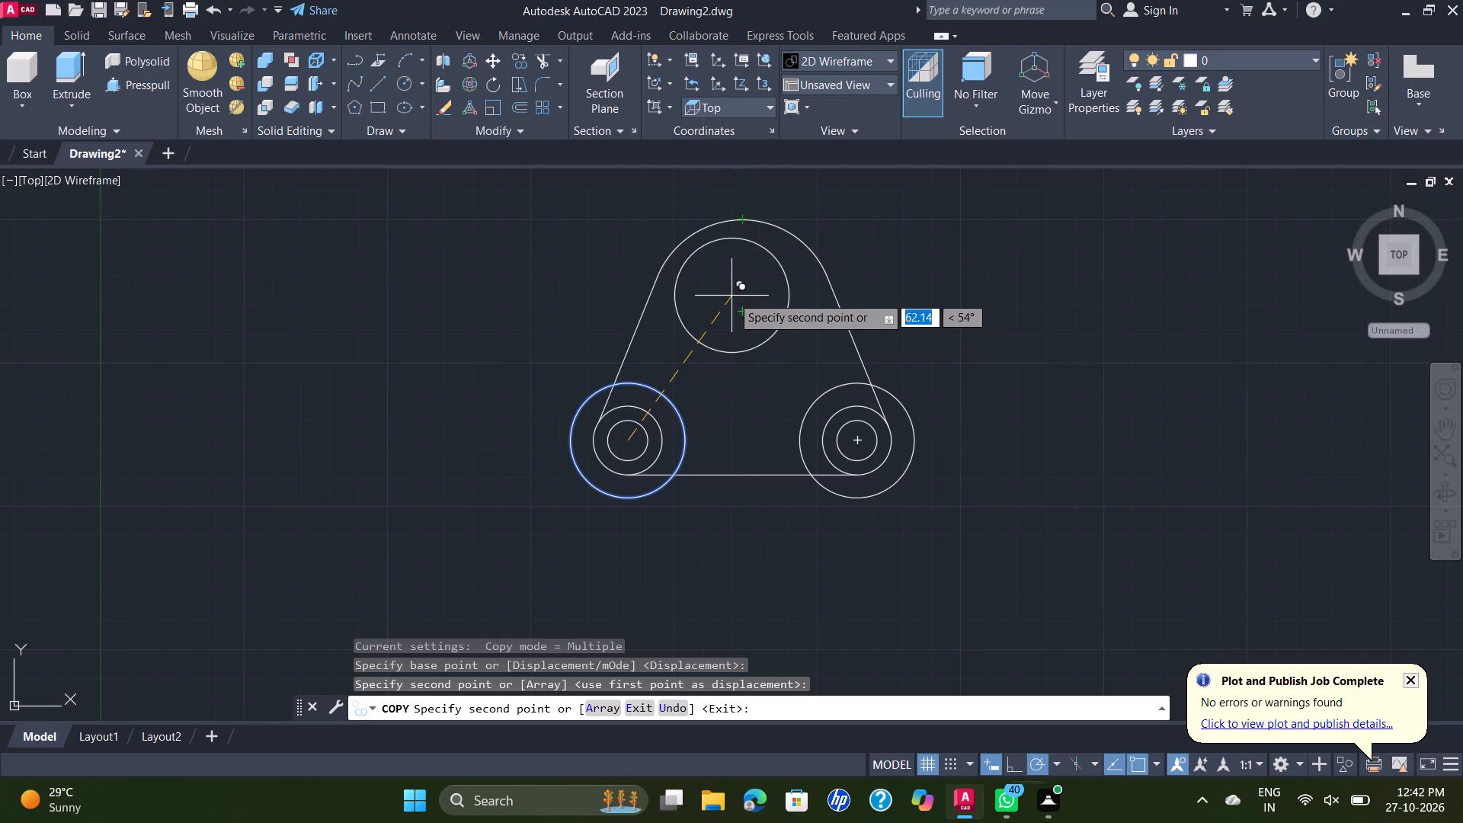
pyautogui.press('Escape')
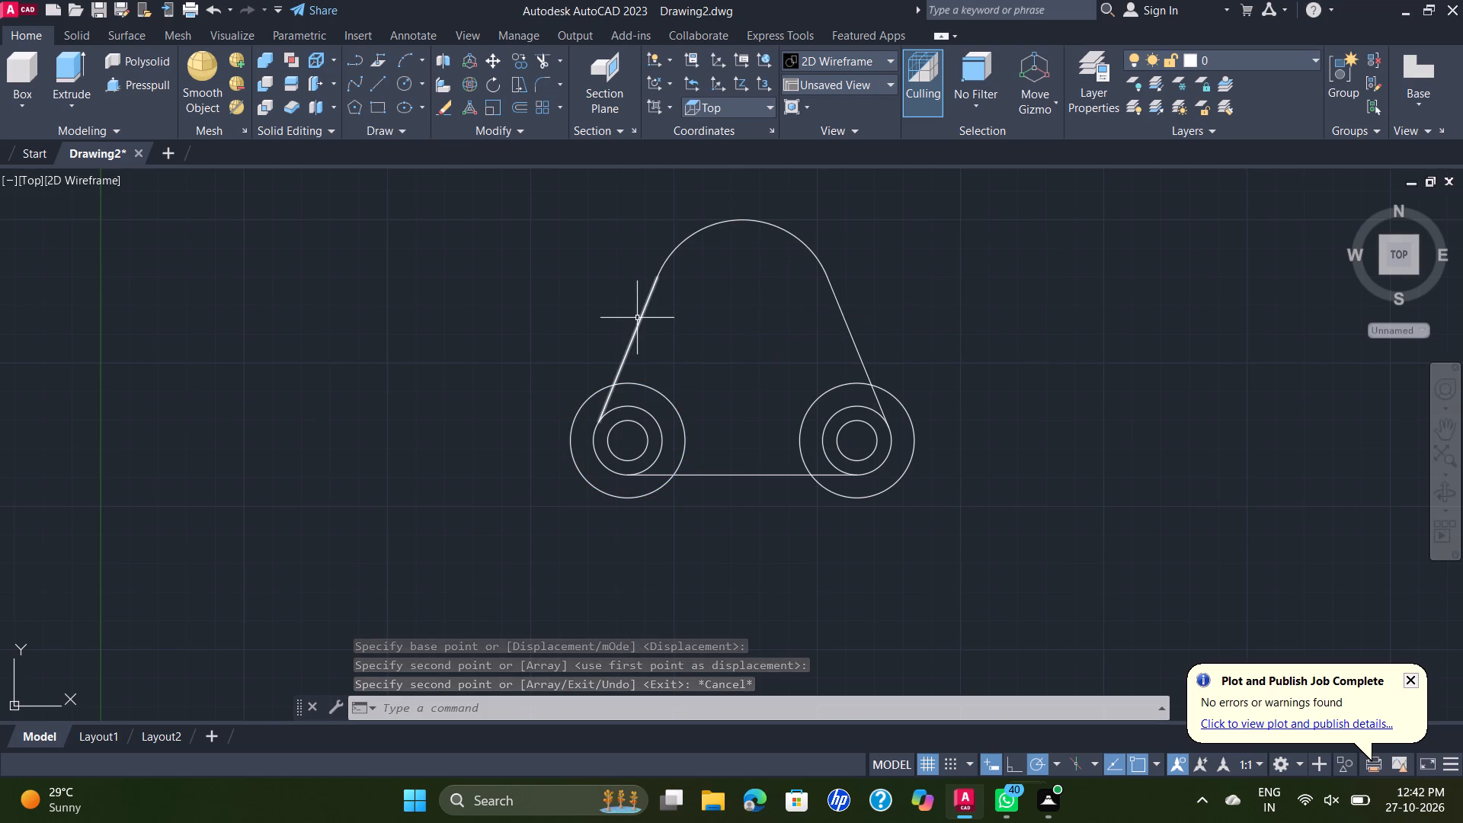
# Delete the two slanted side lines joining the top arc to the radius 12 circles.
pyautogui.click(637, 318)
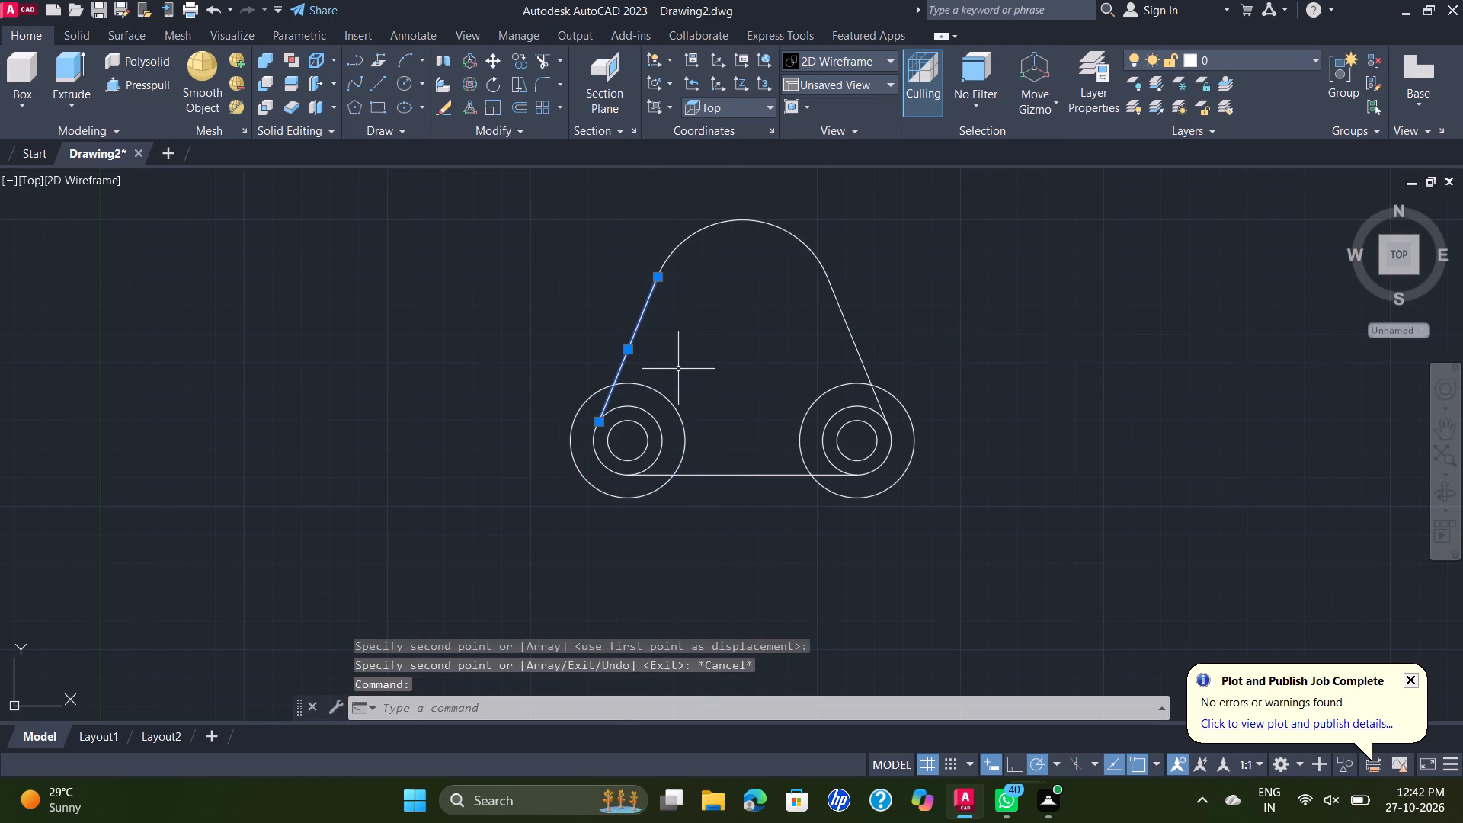
pyautogui.press('Delete')
pyautogui.click(856, 340)
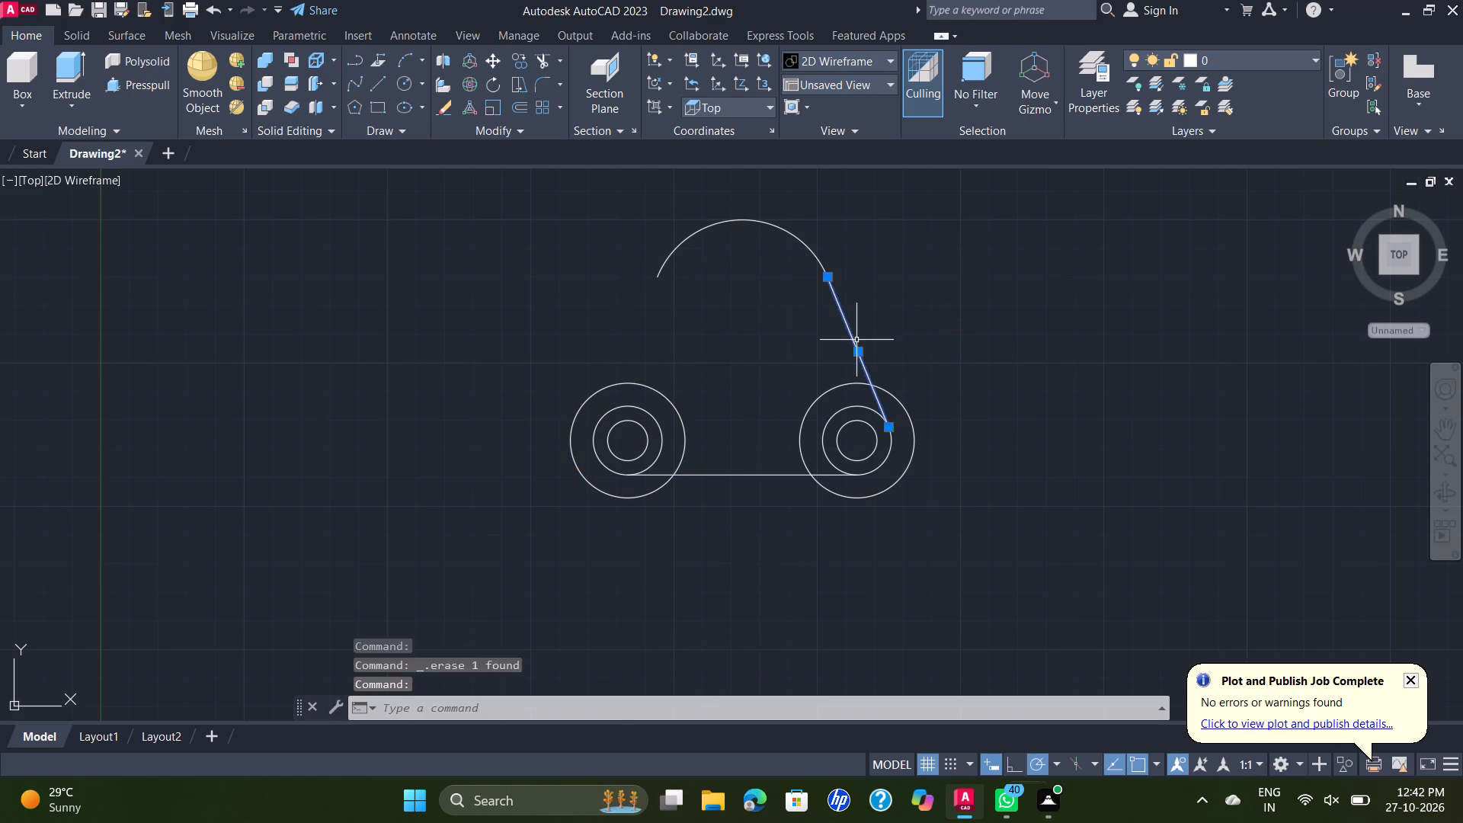
pyautogui.press('Delete')
# Draw a slanted line from the top arc's left end to the left 40 mm circle's outer edge, continuing horizontally about 120 mm past the right circle.
pyautogui.click(378, 88)
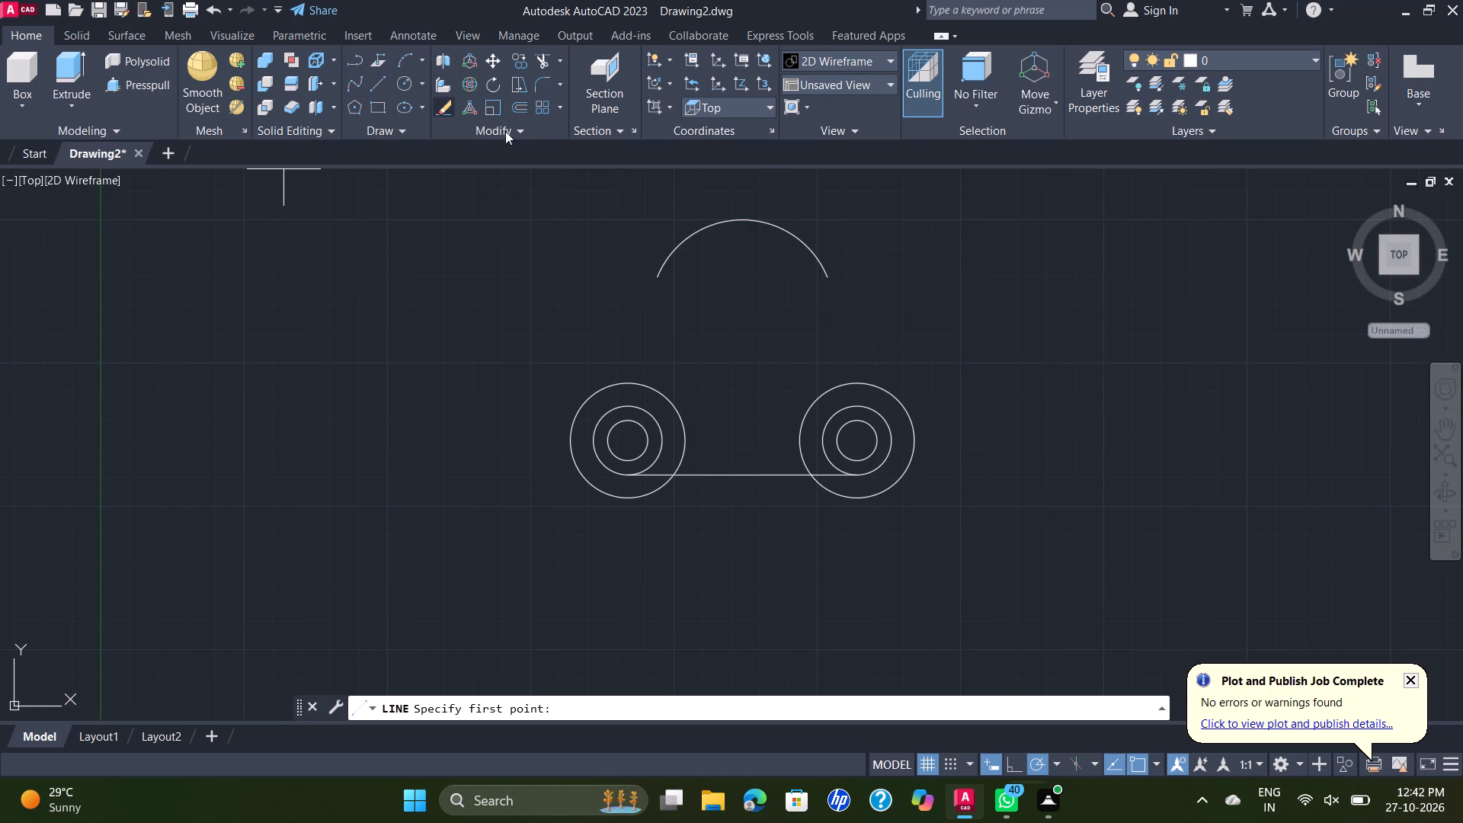
pyautogui.click(658, 274)
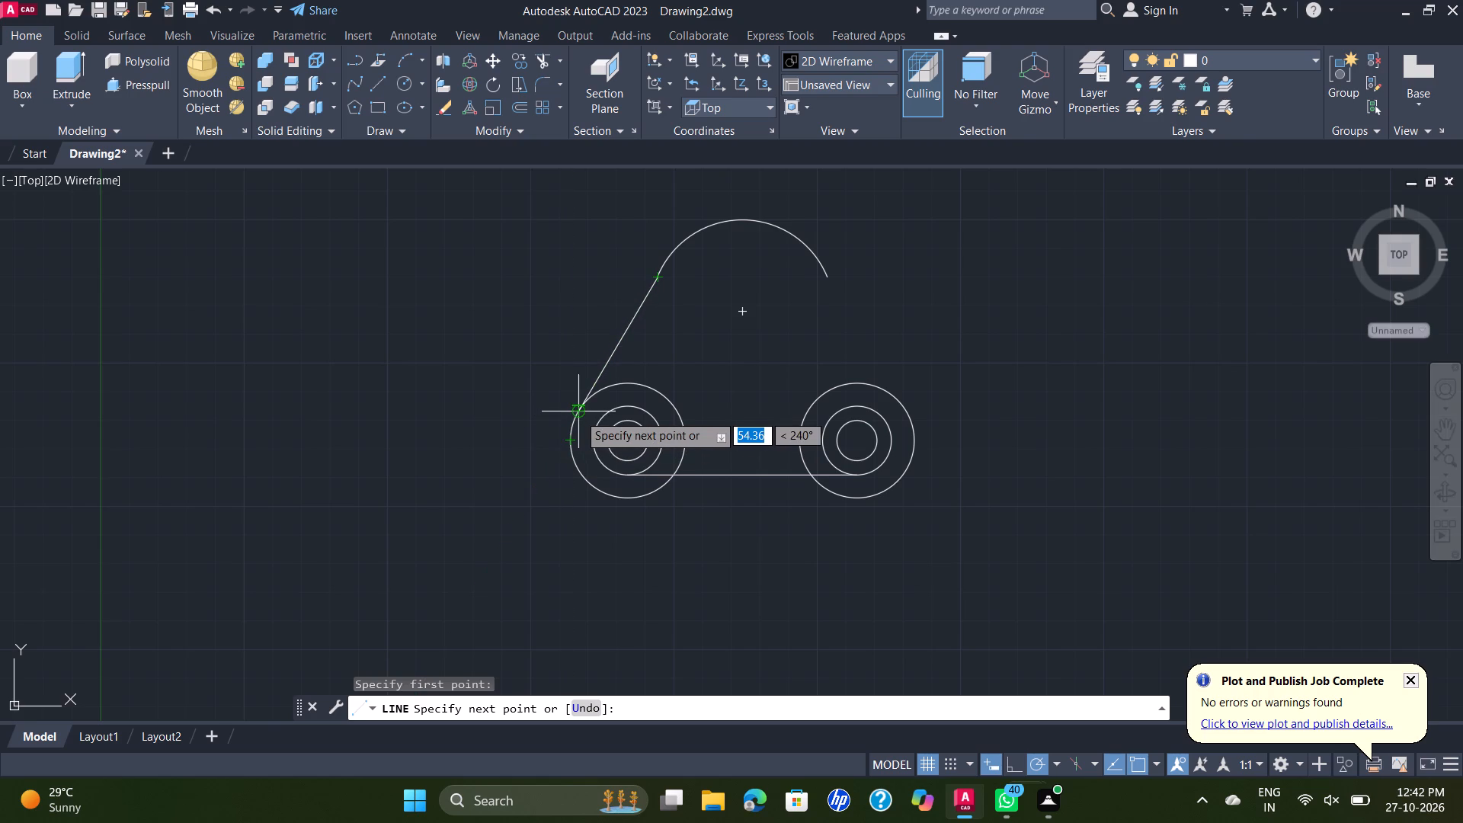
pyautogui.click(578, 414)
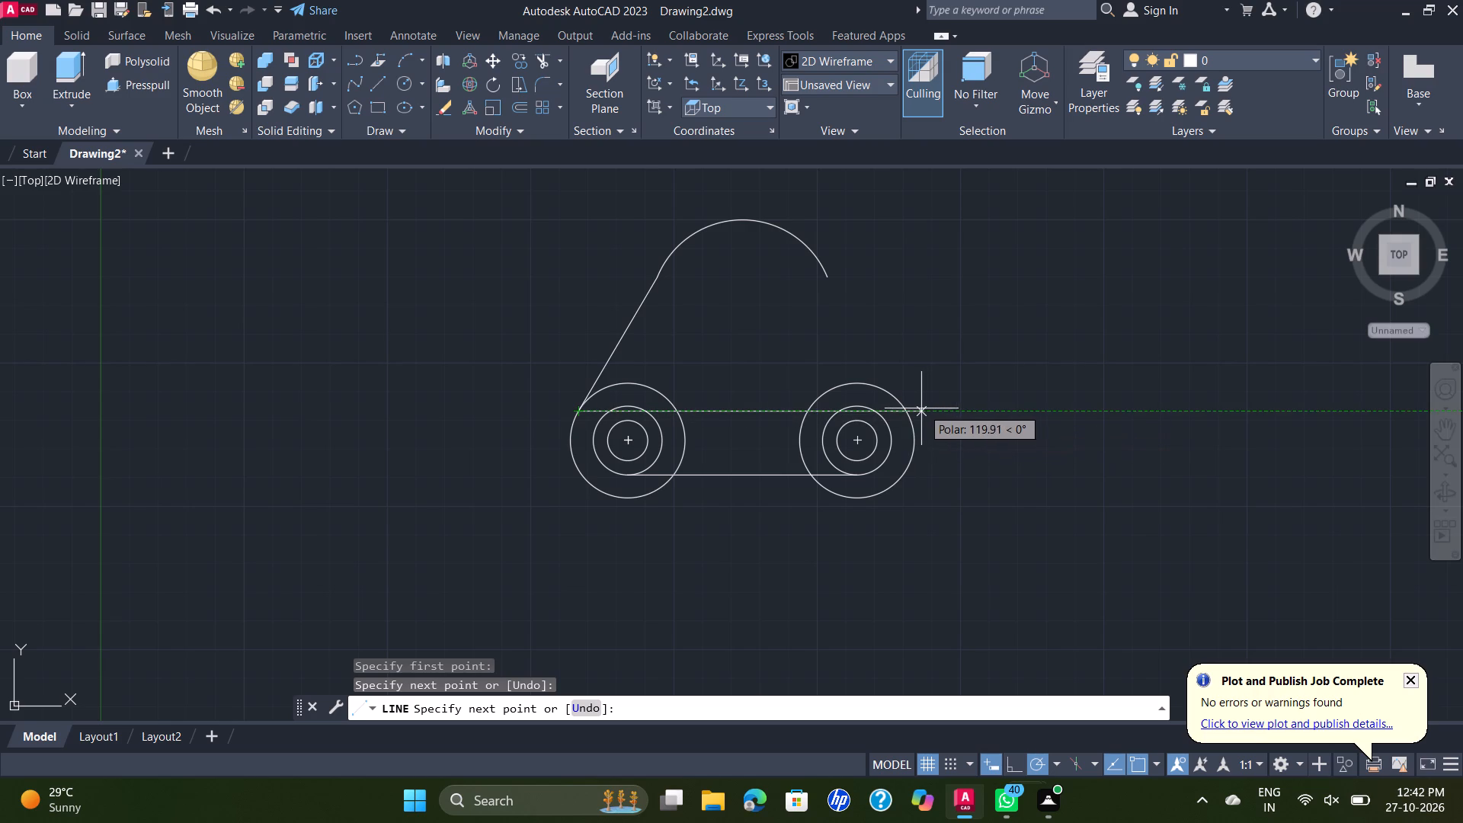
pyautogui.click(920, 409)
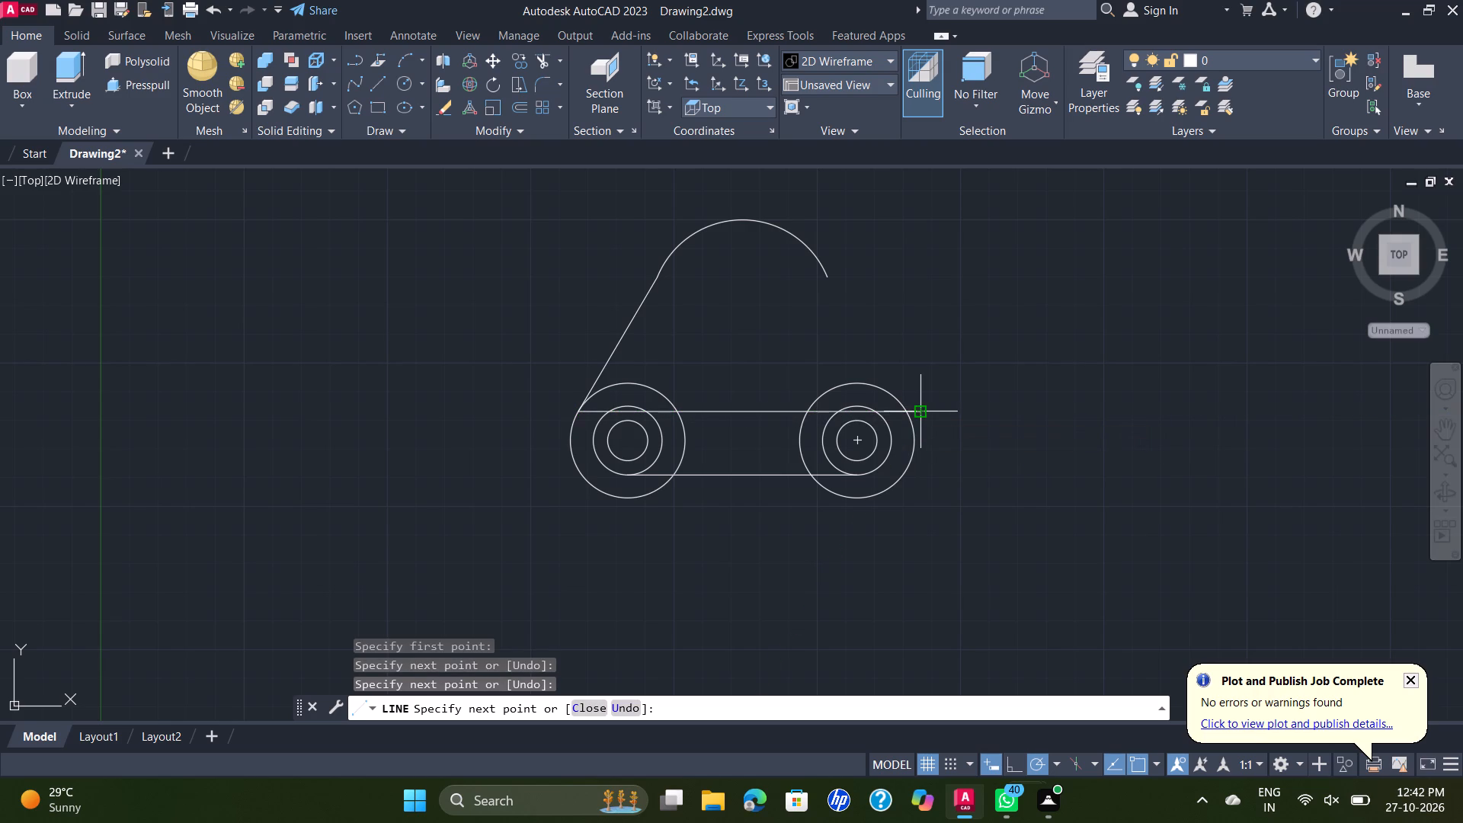
pyautogui.press('Escape')
# Draw a slanted line from the helper line's outer intersection with the right 40 mm circle to the top arc's right end.
pyautogui.press('space')
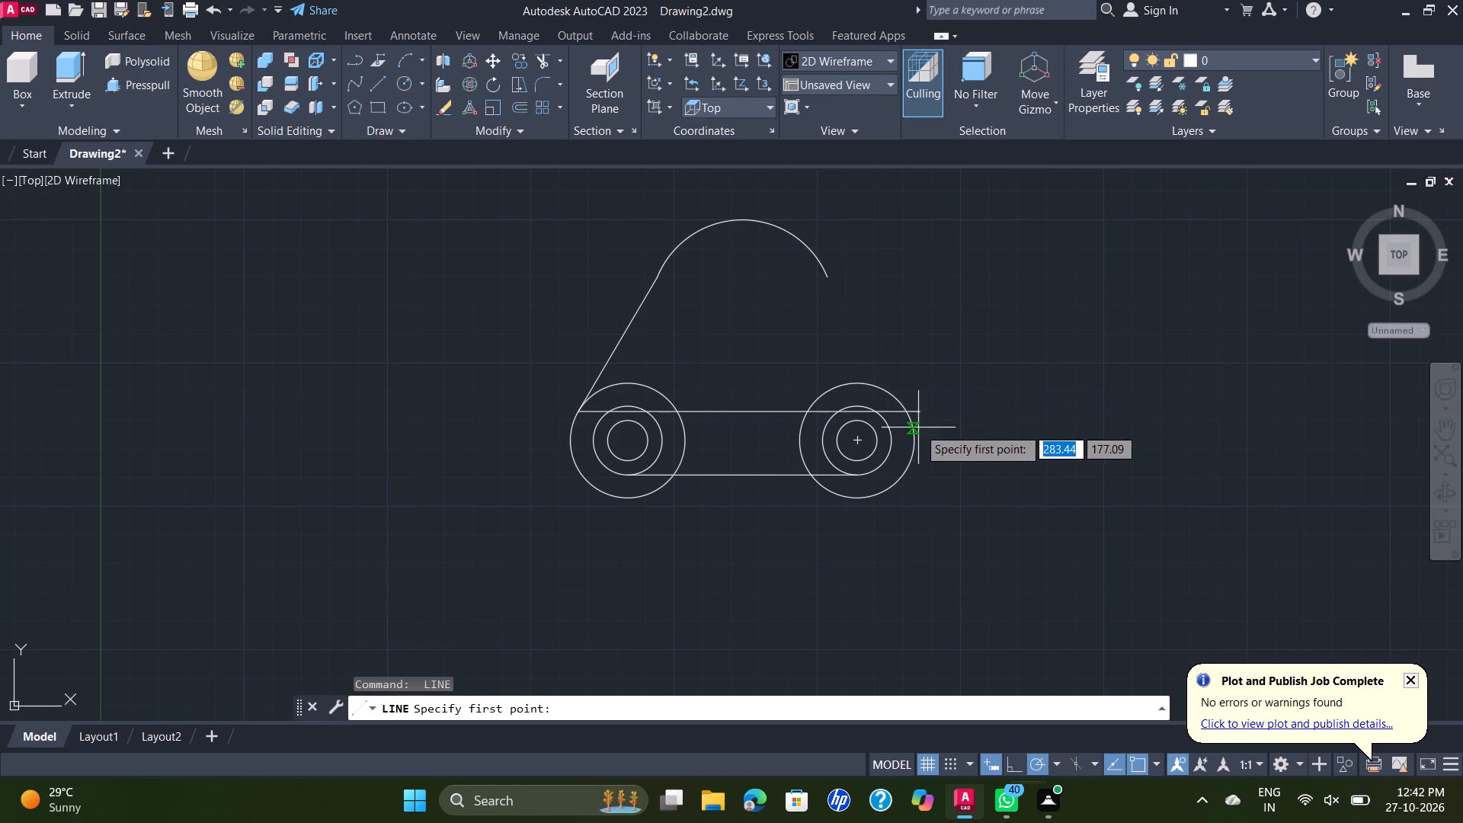
pyautogui.click(901, 410)
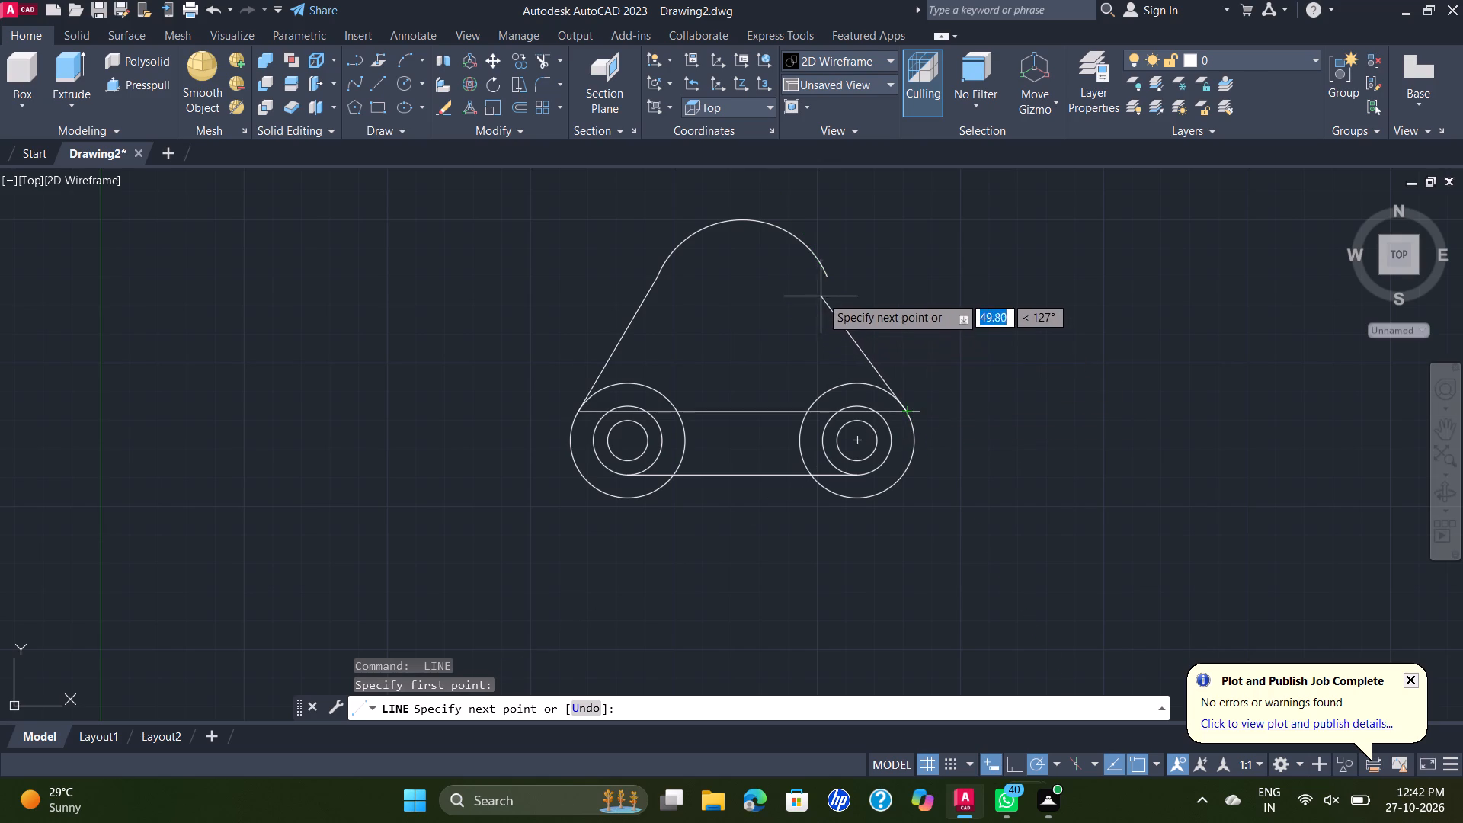
pyautogui.click(831, 278)
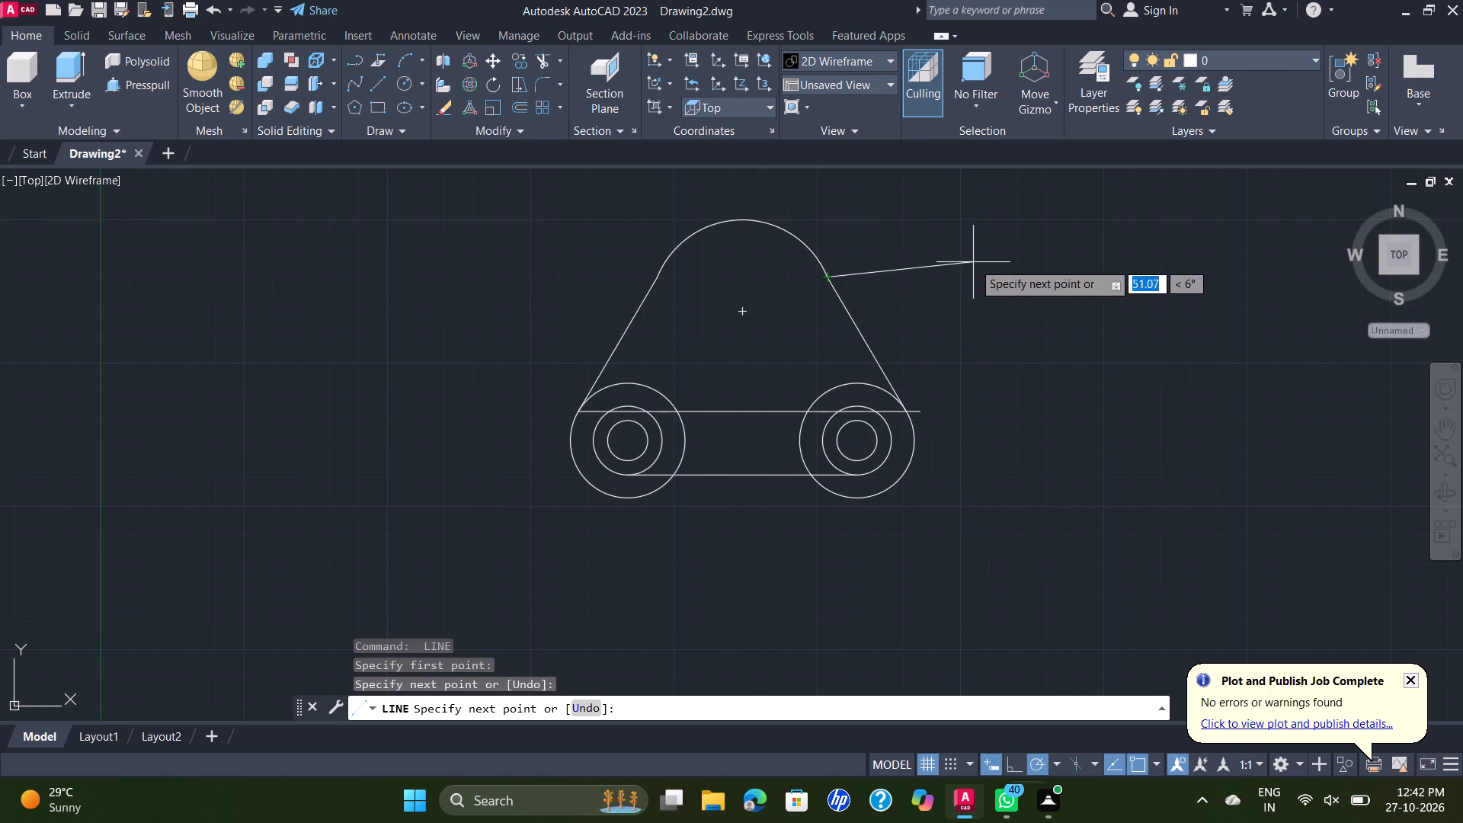
pyautogui.press('Escape')
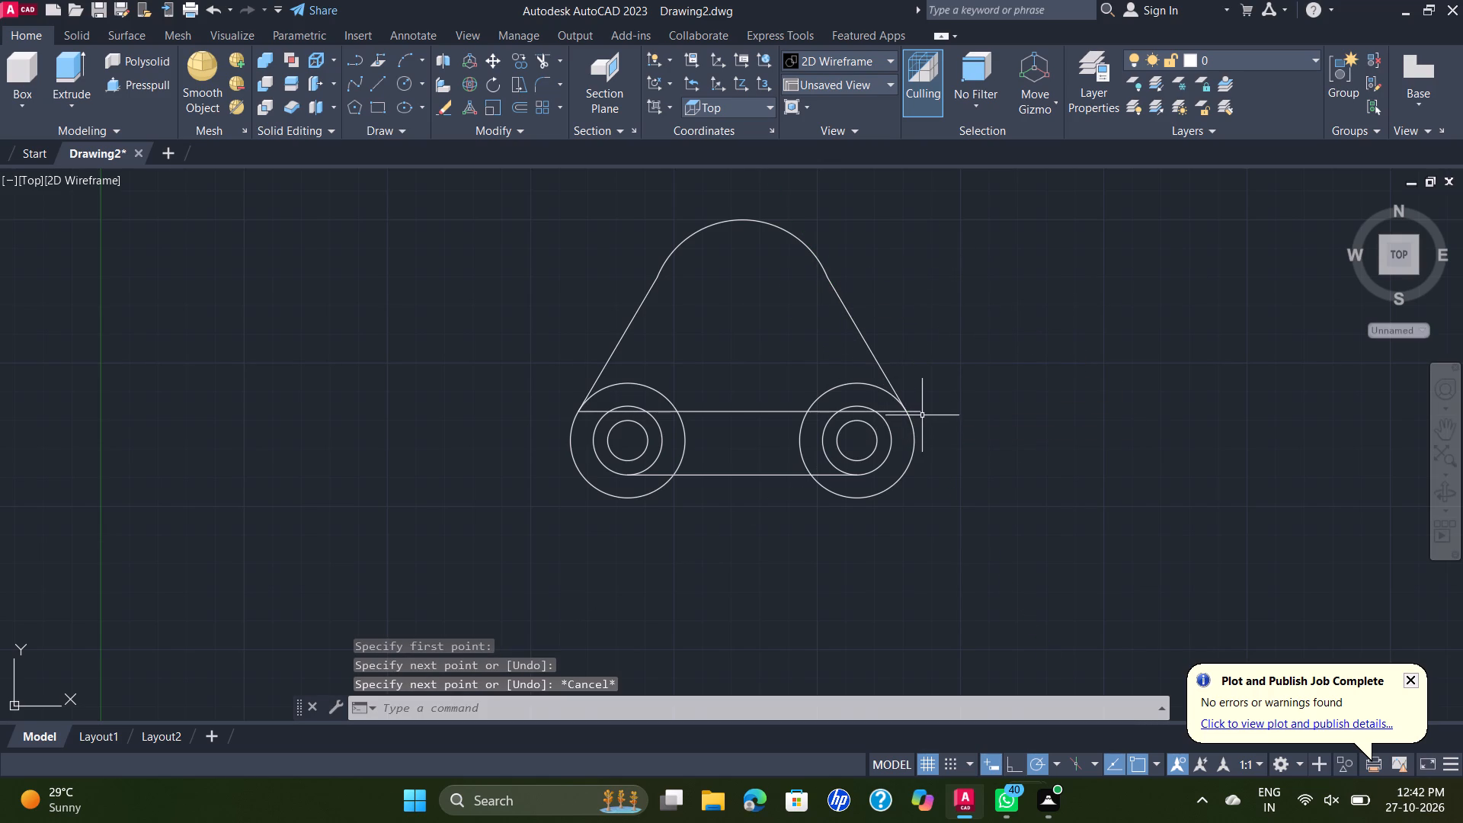
# Delete the horizontal helper line crossing the two 40 mm circles.
pyautogui.click(914, 416)
pyautogui.click(927, 405)
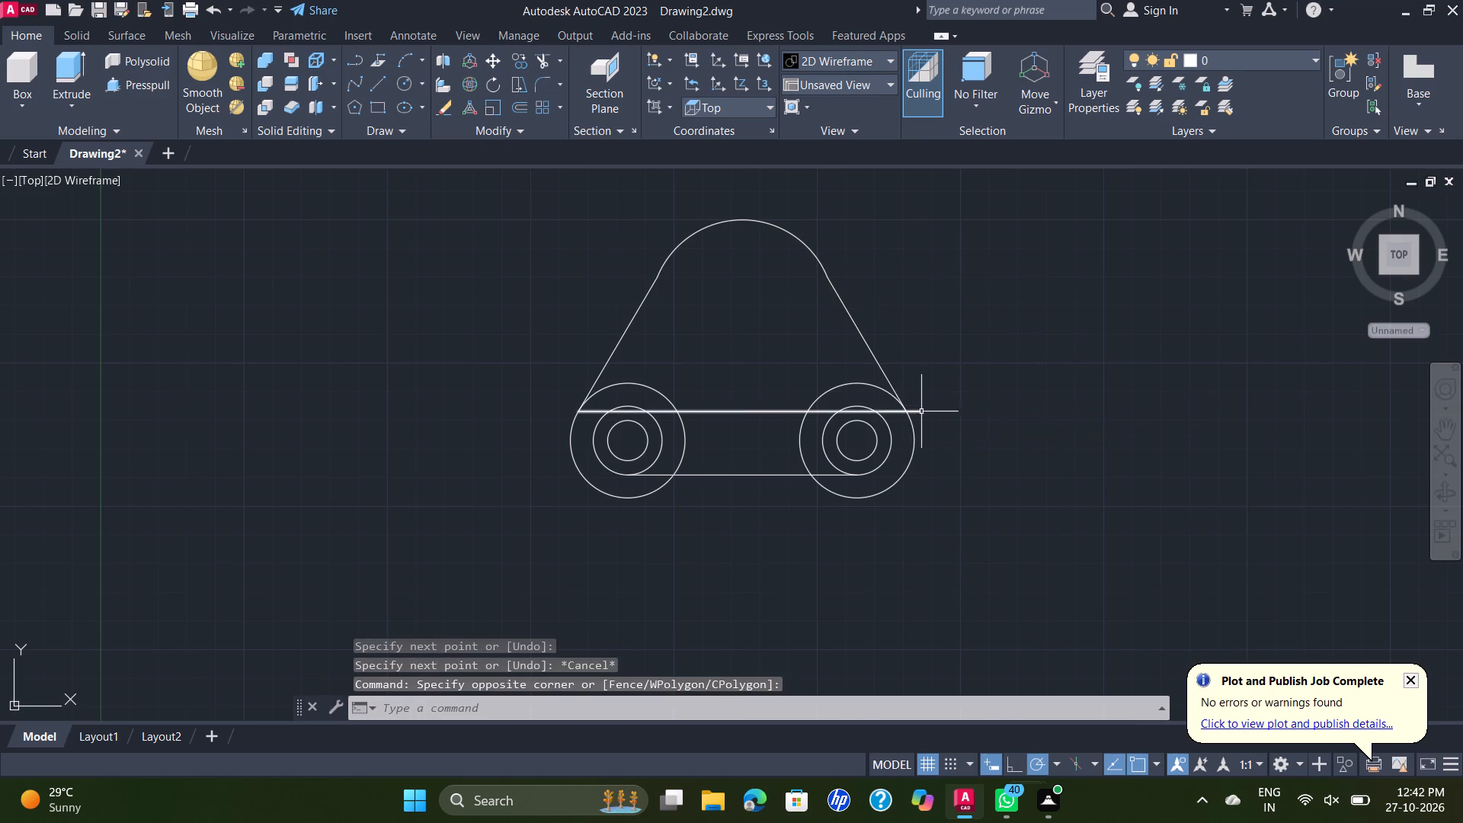
pyautogui.click(913, 411)
pyautogui.press('Delete')
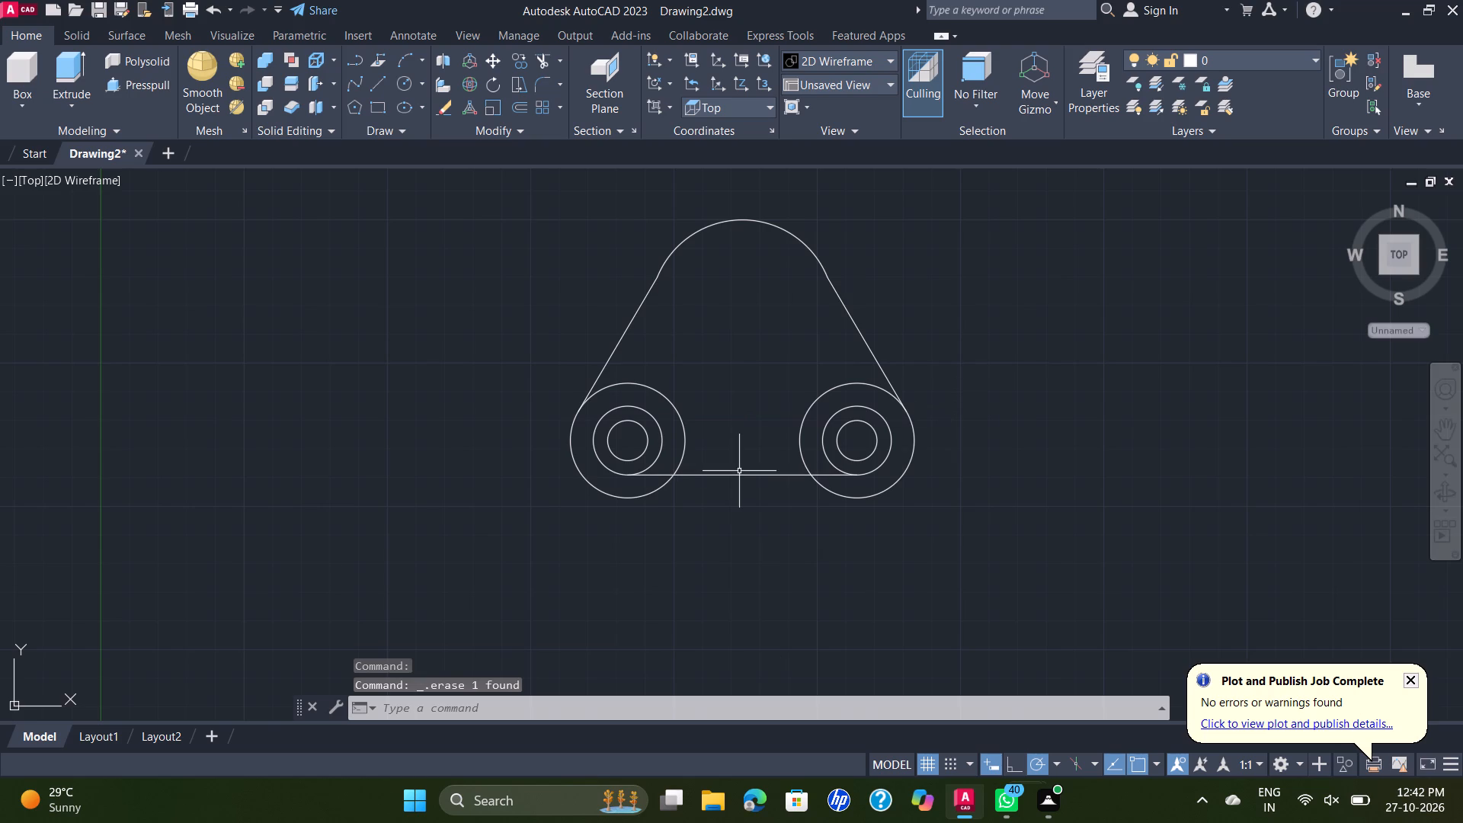
# Delete the horizontal base line joining the bottoms of the two radius 12 circles.
pyautogui.click(741, 471)
pyautogui.press('Delete')
pyautogui.click(744, 477)
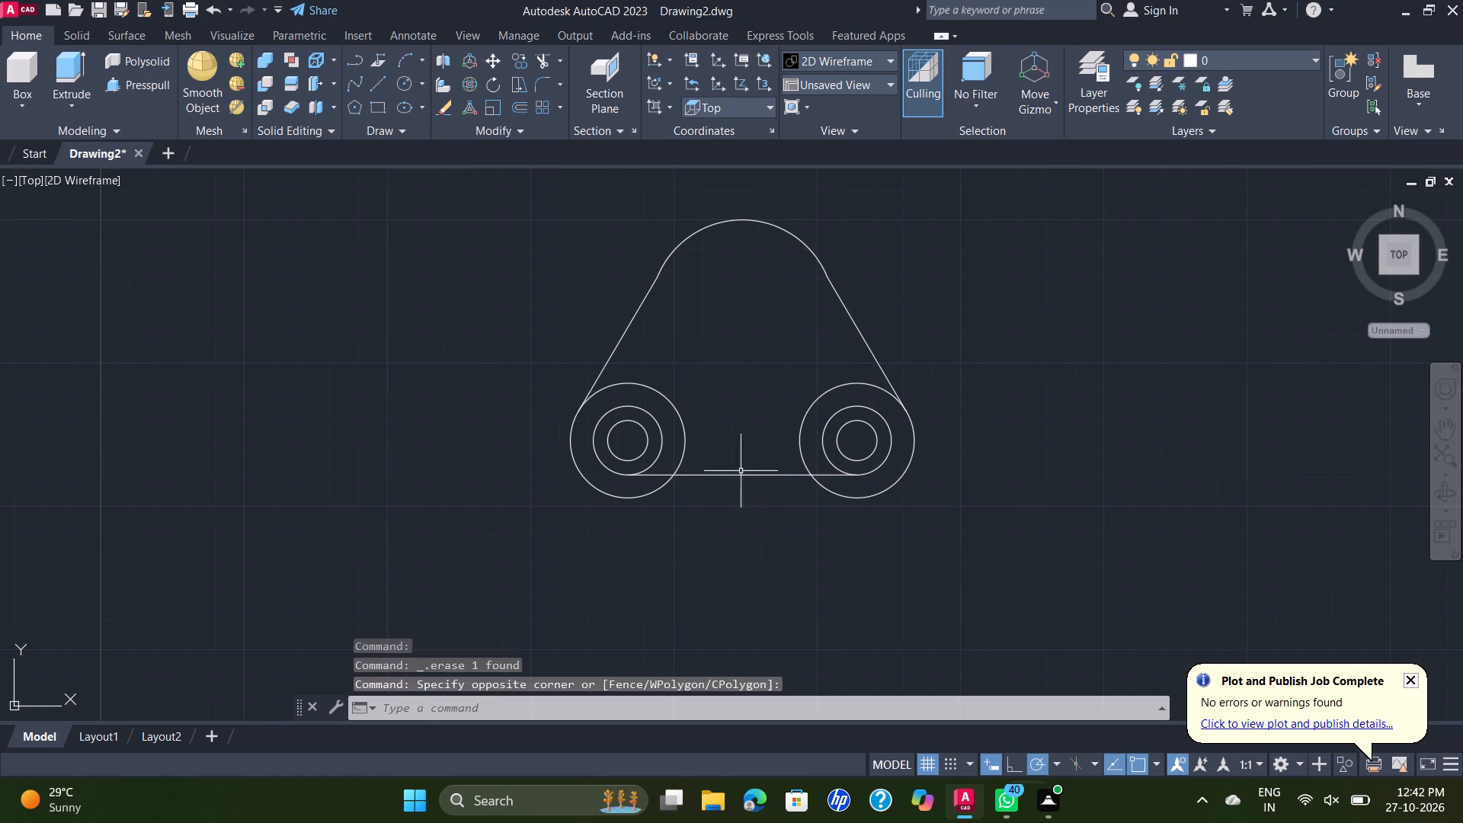
pyautogui.click(750, 474)
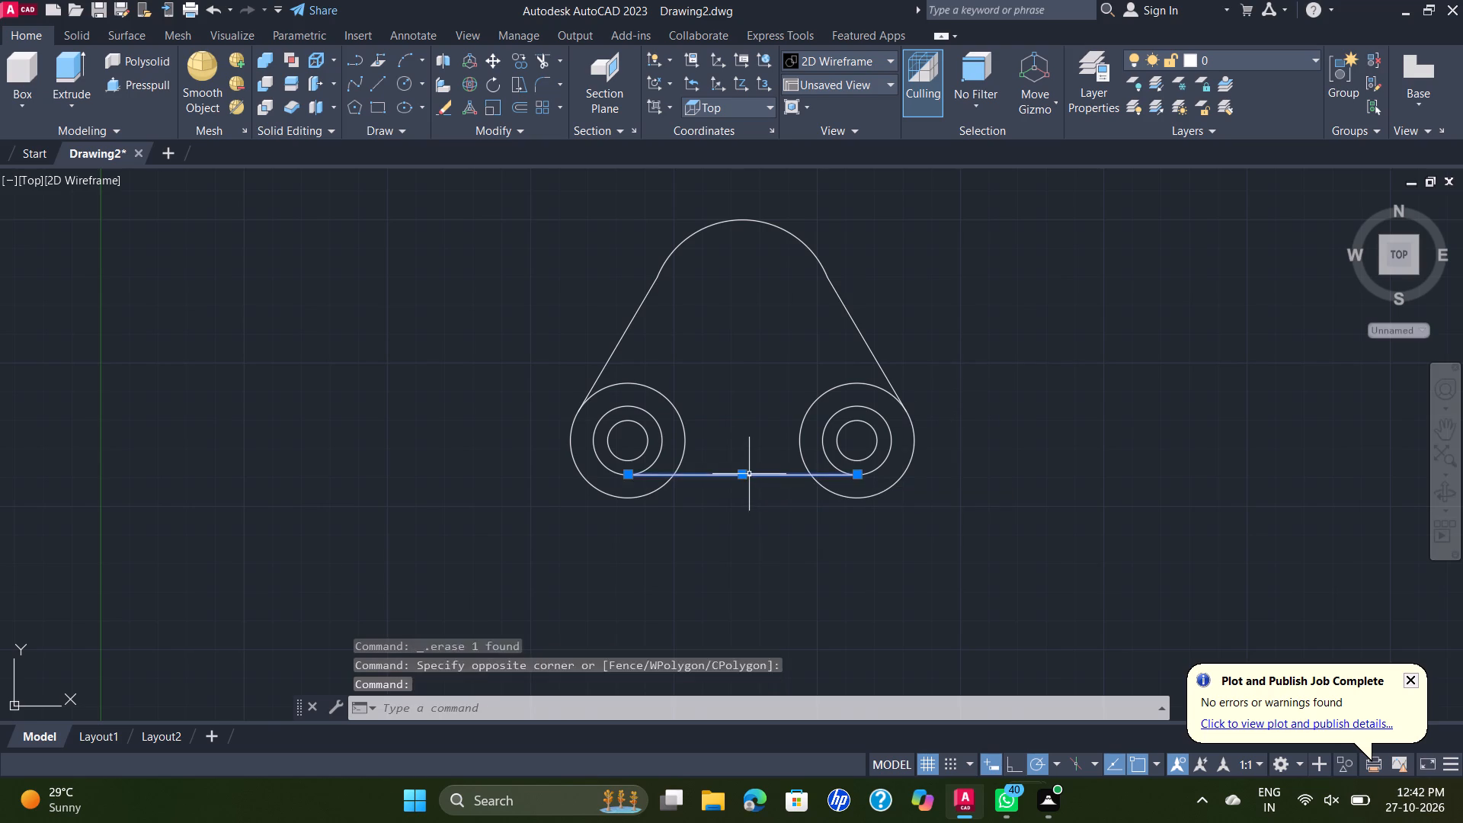
pyautogui.press('Delete')
# Draw a horizontal base line joining the bottom quadrants of the two 40 mm diameter circles.
pyautogui.click(383, 85)
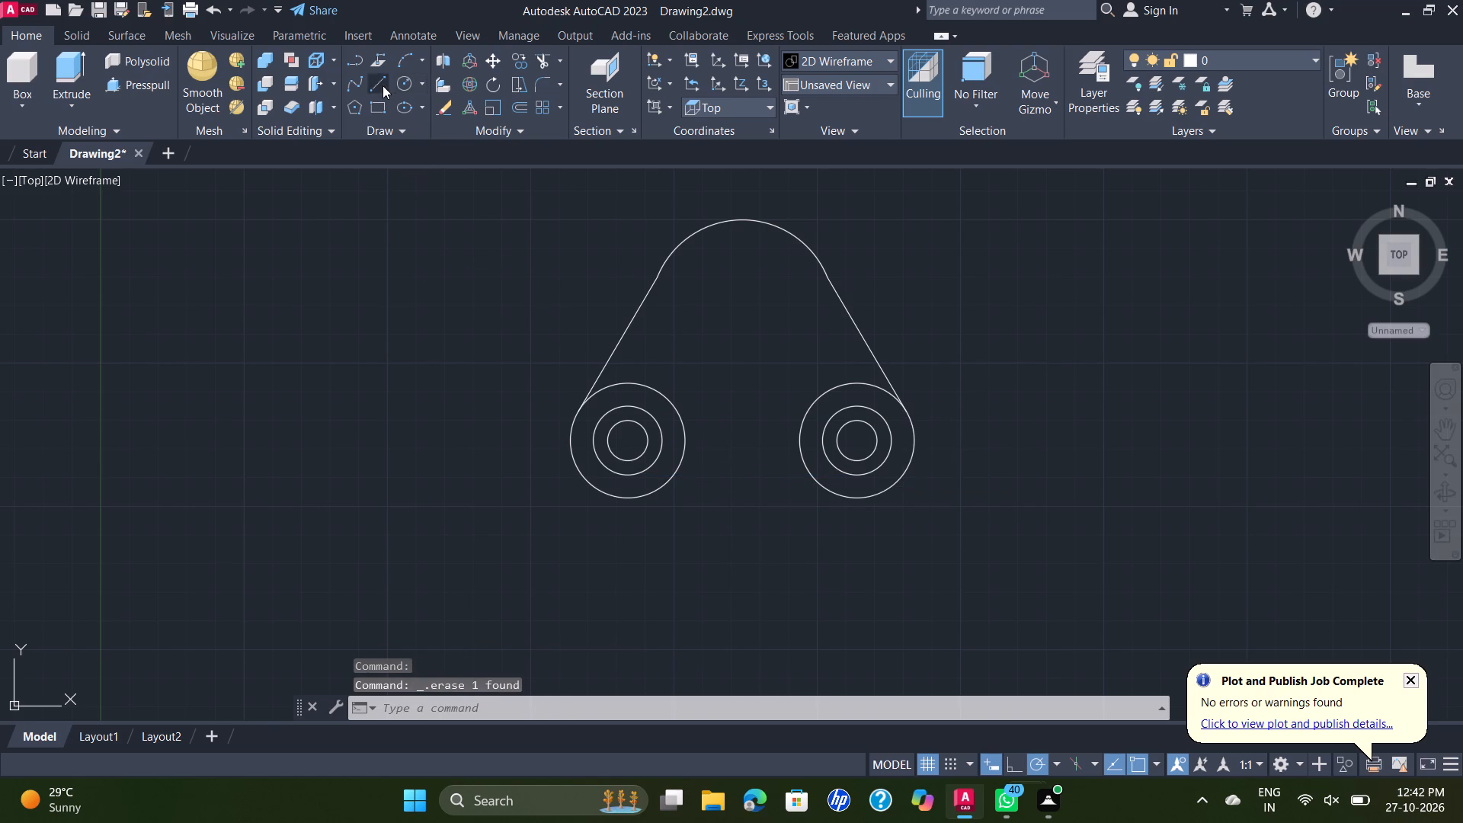
pyautogui.click(623, 493)
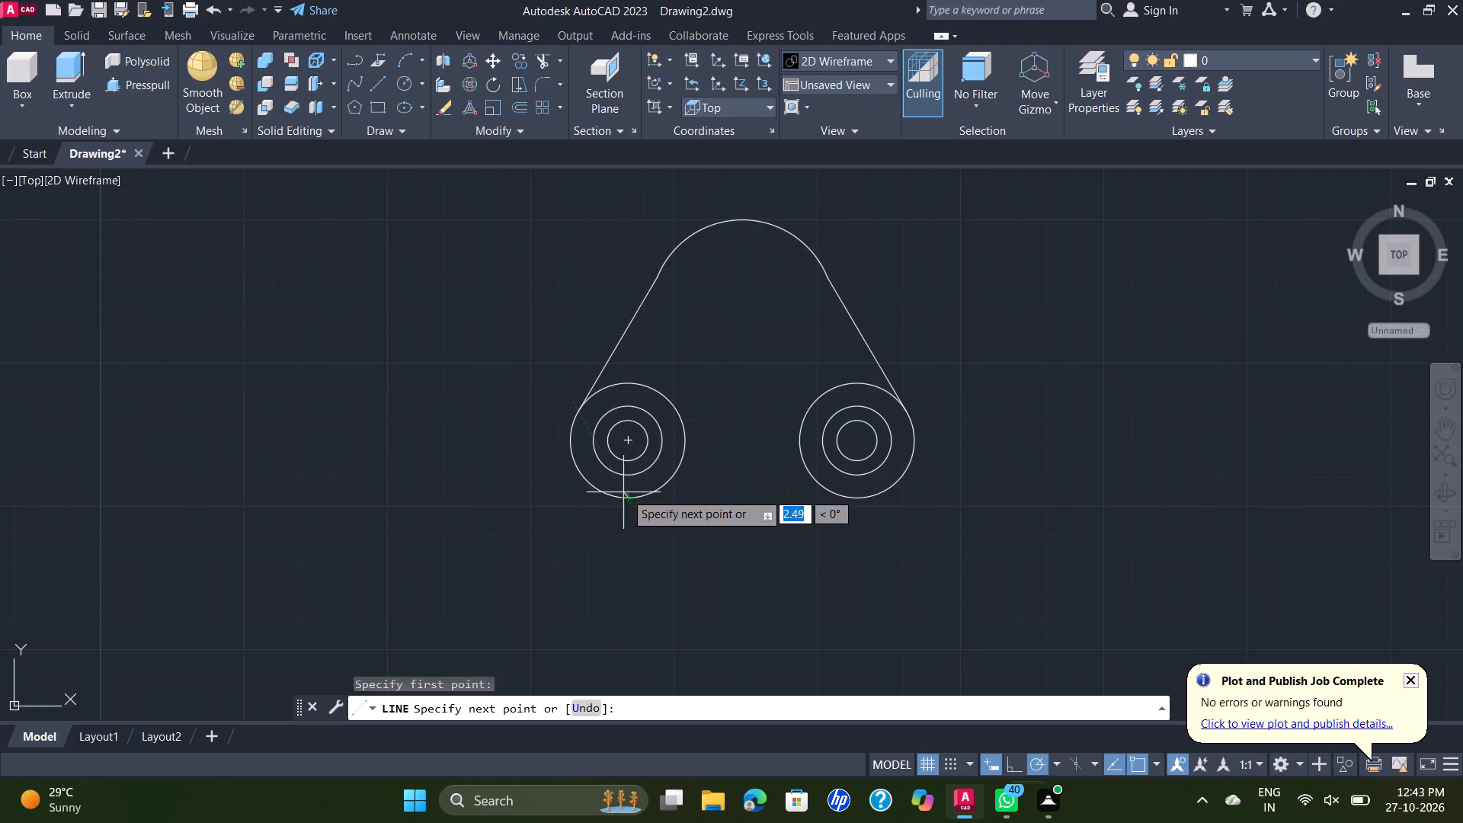
pyautogui.click(859, 495)
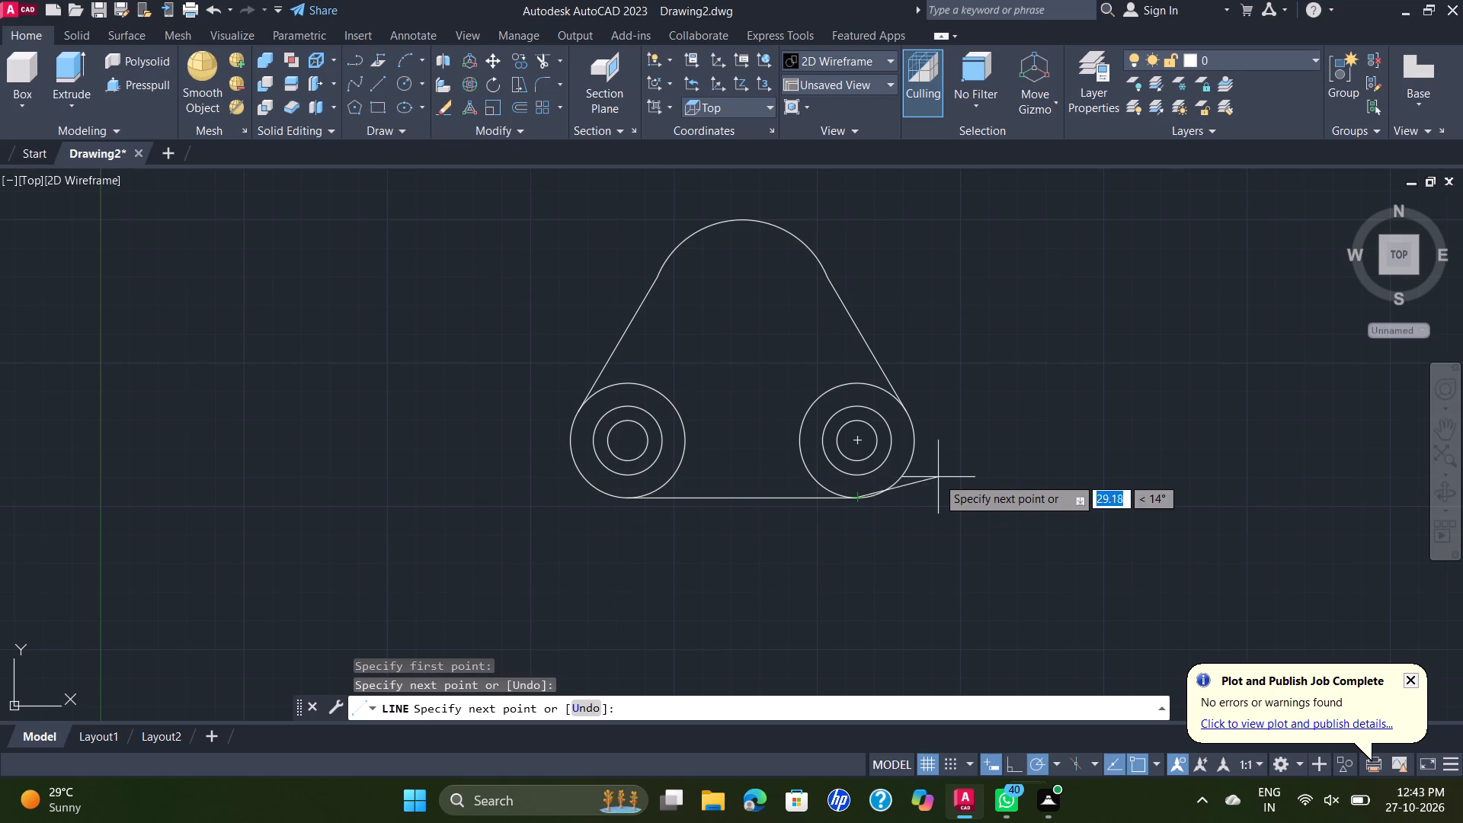
pyautogui.press('Escape')
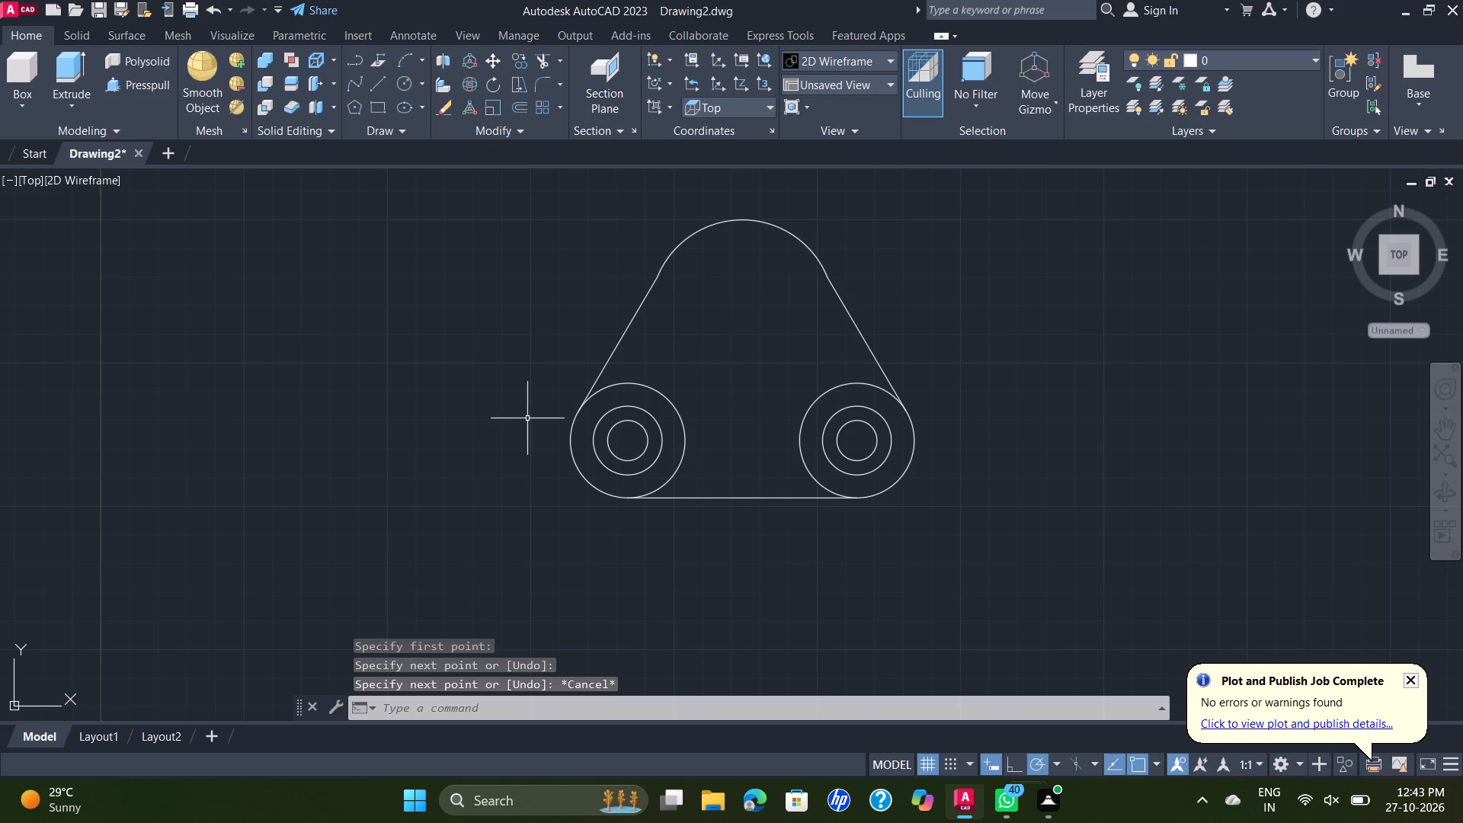
# Trim away the inner portions of both 40 mm circles between the slanted sides and the base line.
pyautogui.write('TR')
pyautogui.press('Return')
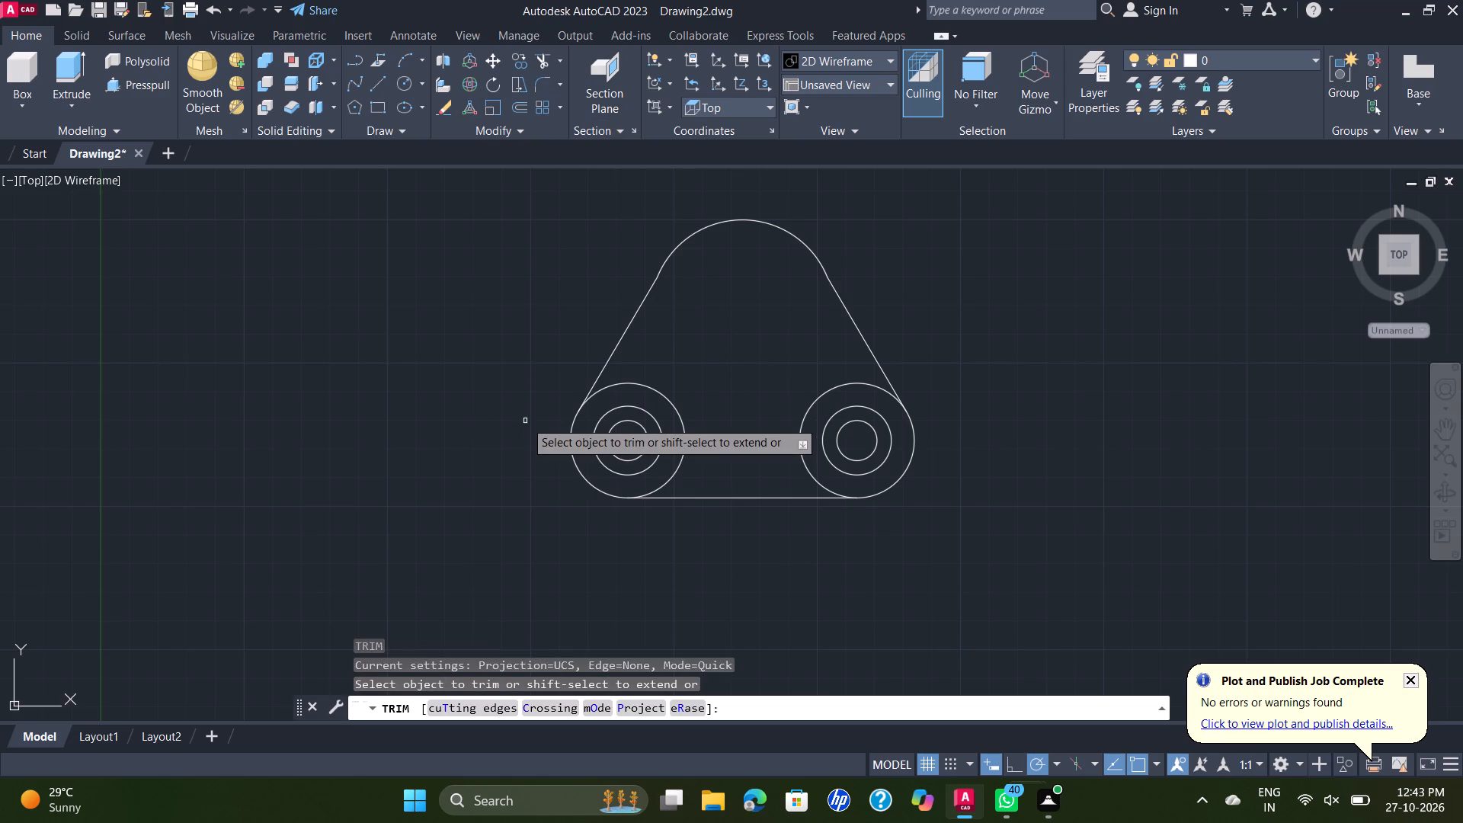
pyautogui.click(662, 396)
pyautogui.click(835, 391)
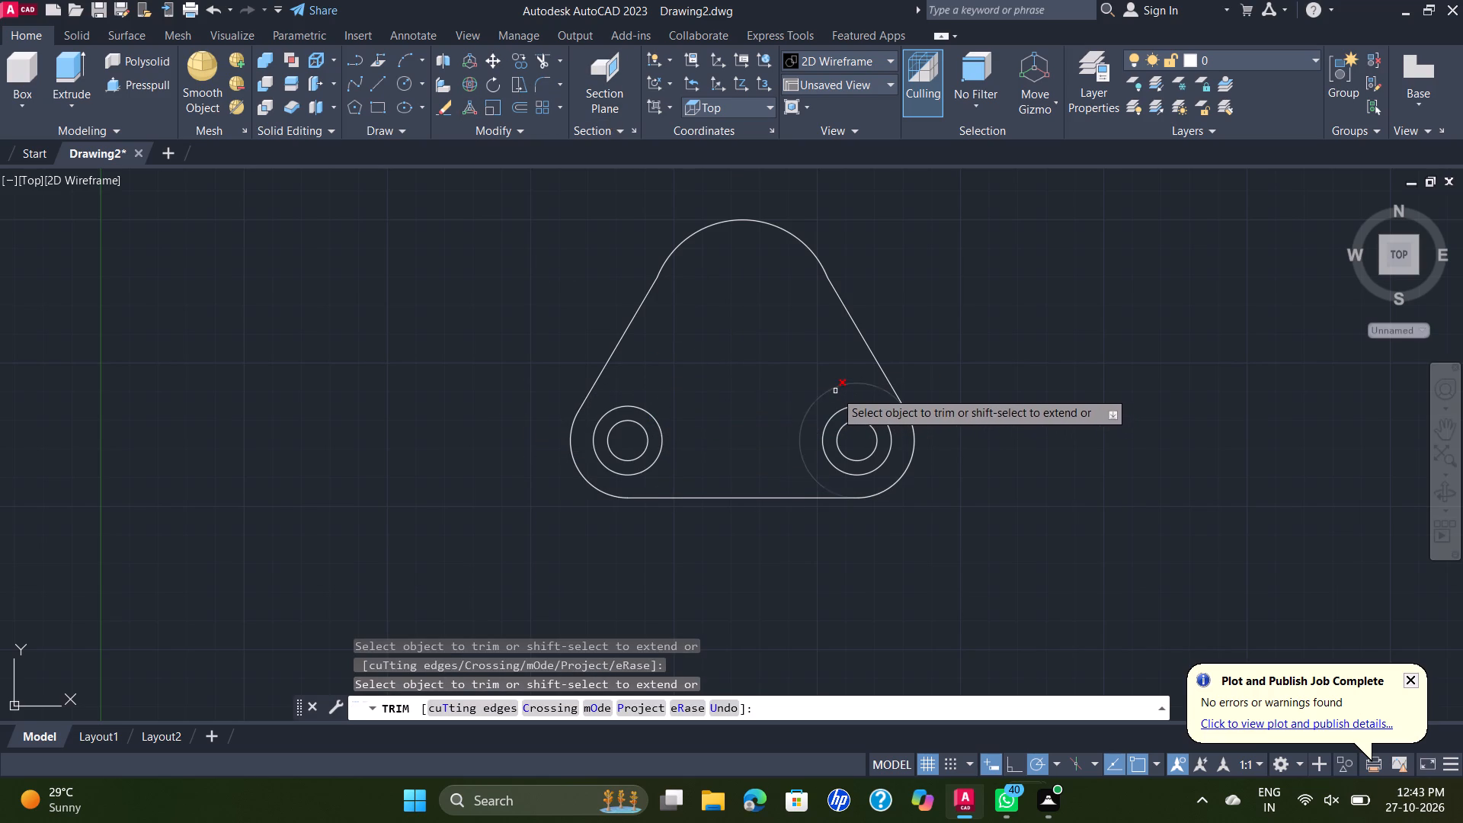
pyautogui.press('Escape')
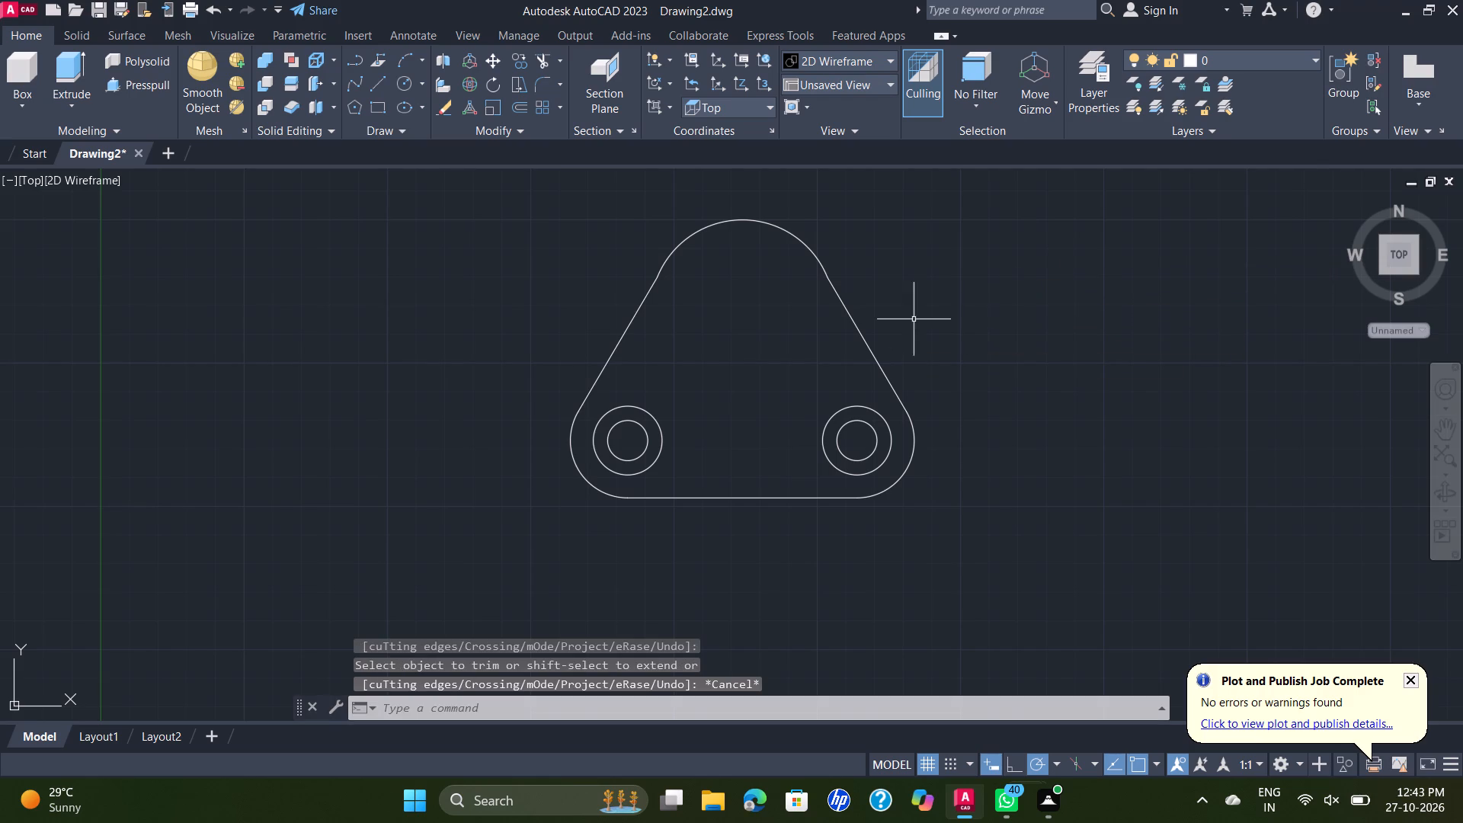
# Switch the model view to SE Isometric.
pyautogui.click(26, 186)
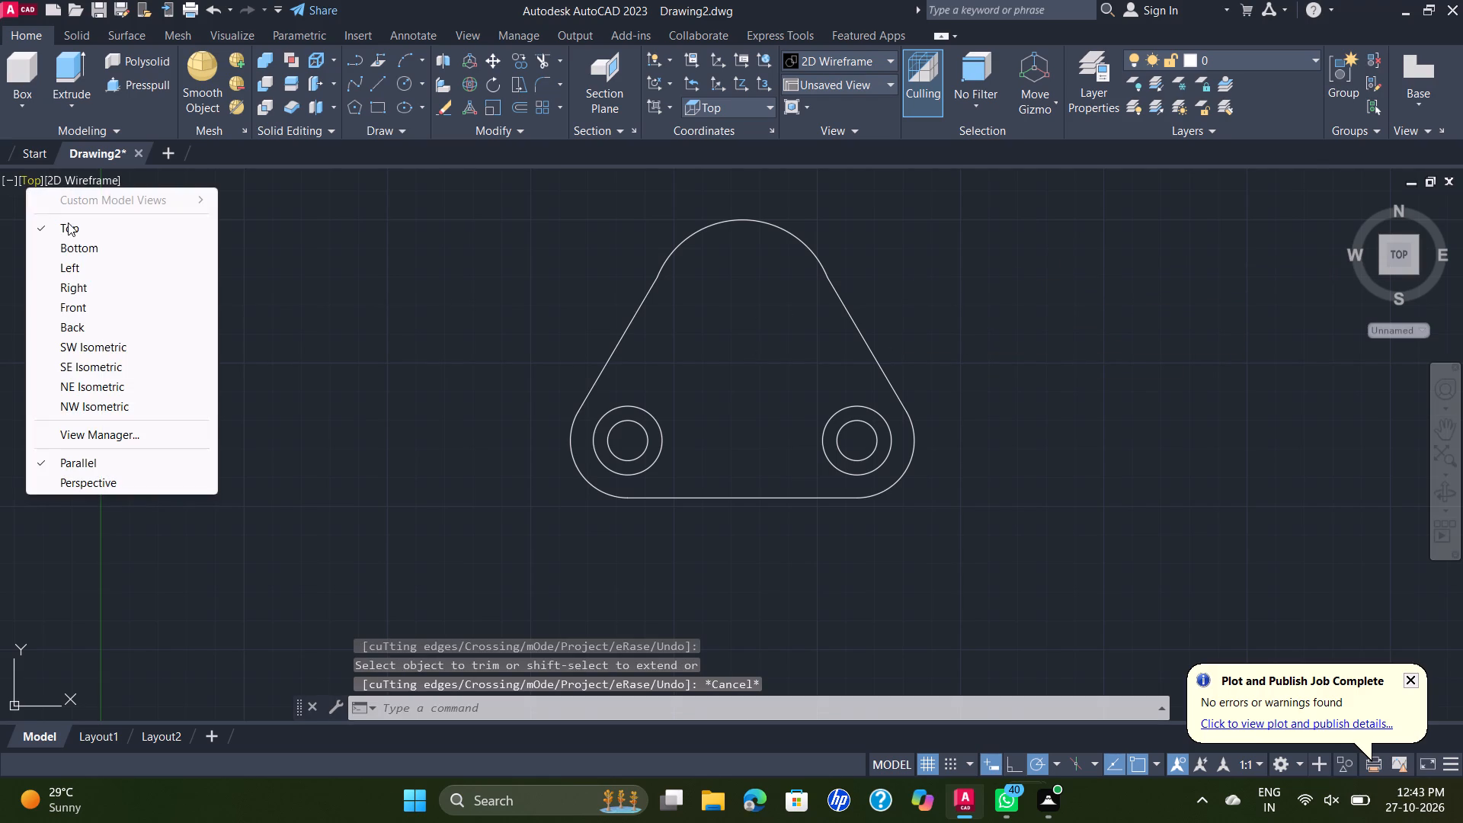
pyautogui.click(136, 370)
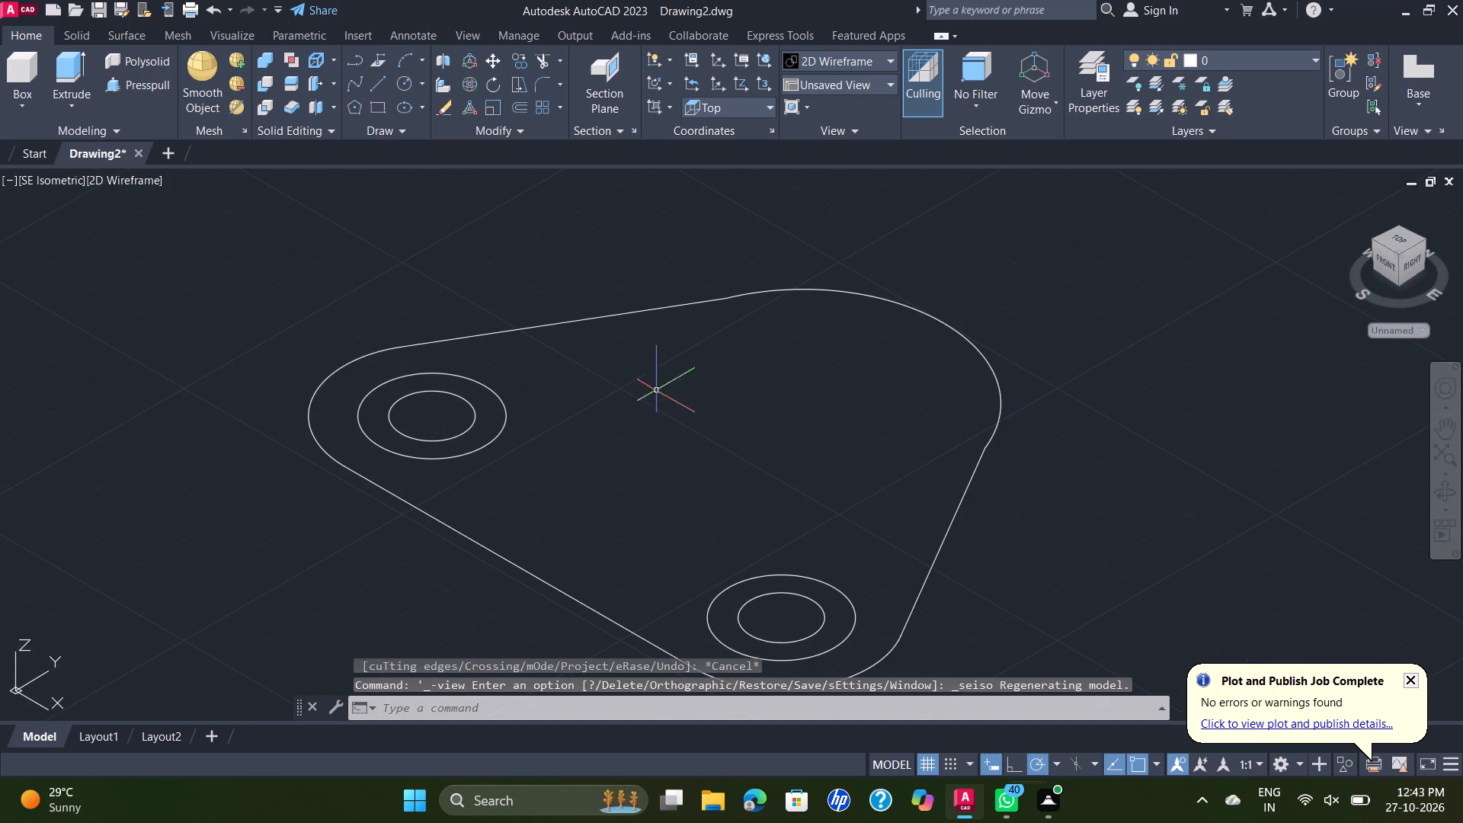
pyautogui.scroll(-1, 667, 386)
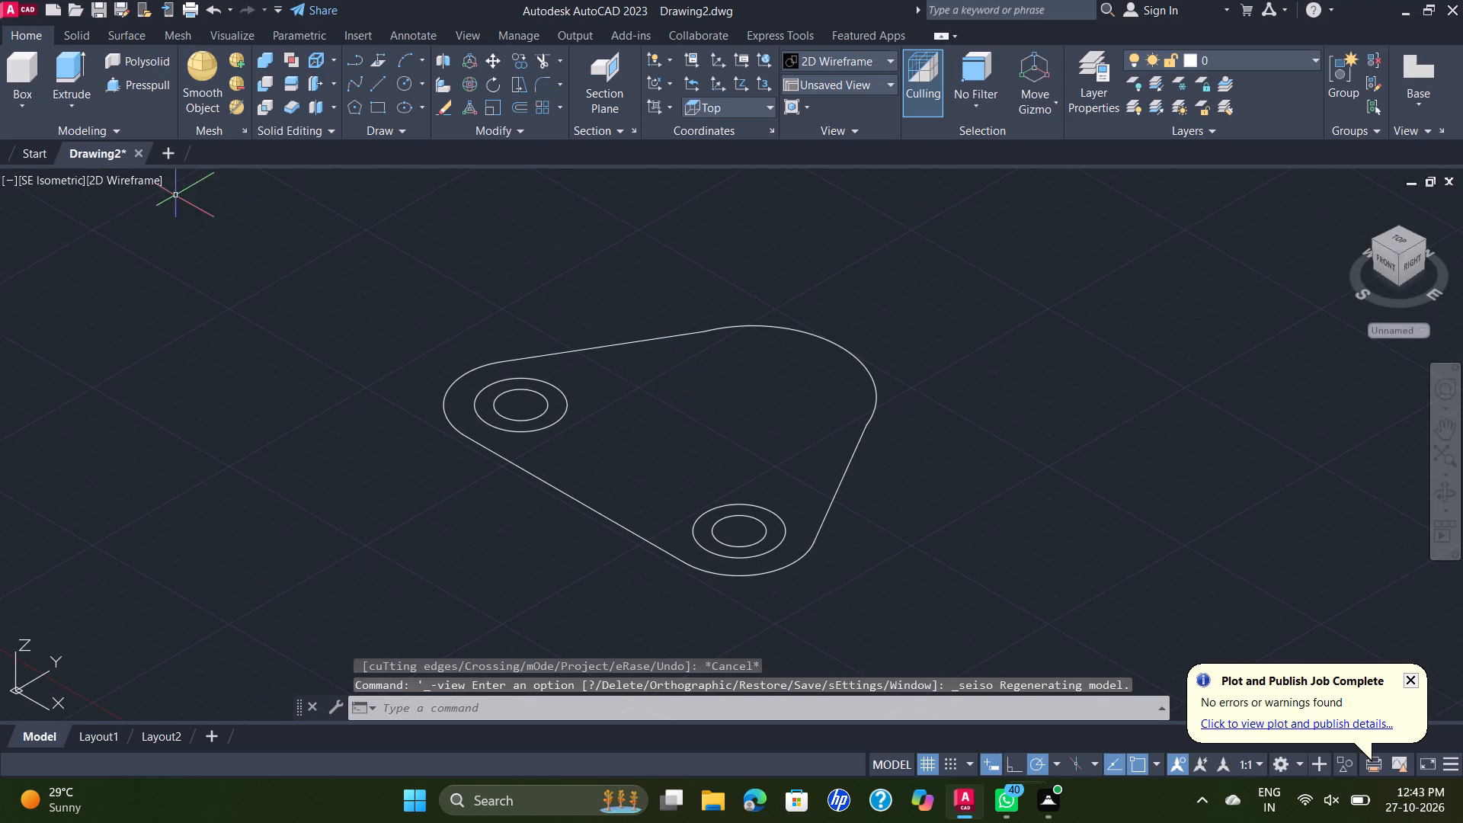
# Switch the model view to SW Isometric with the whole profile in sight.
pyautogui.click(46, 177)
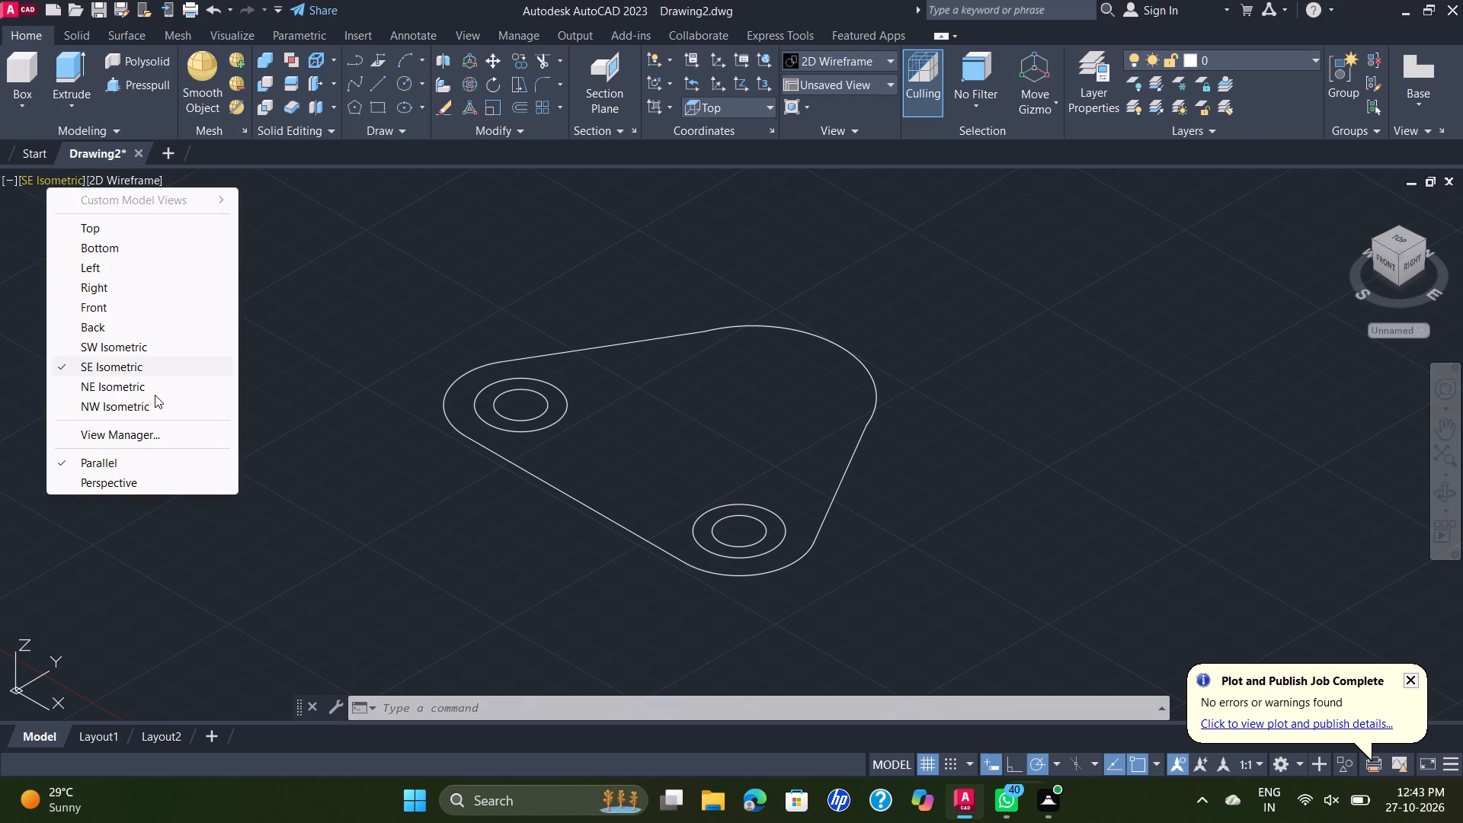
pyautogui.click(136, 349)
pyautogui.scroll(-1, 518, 321)
pyautogui.scroll(-2, 598, 344)
pyautogui.scroll(1, 598, 345)
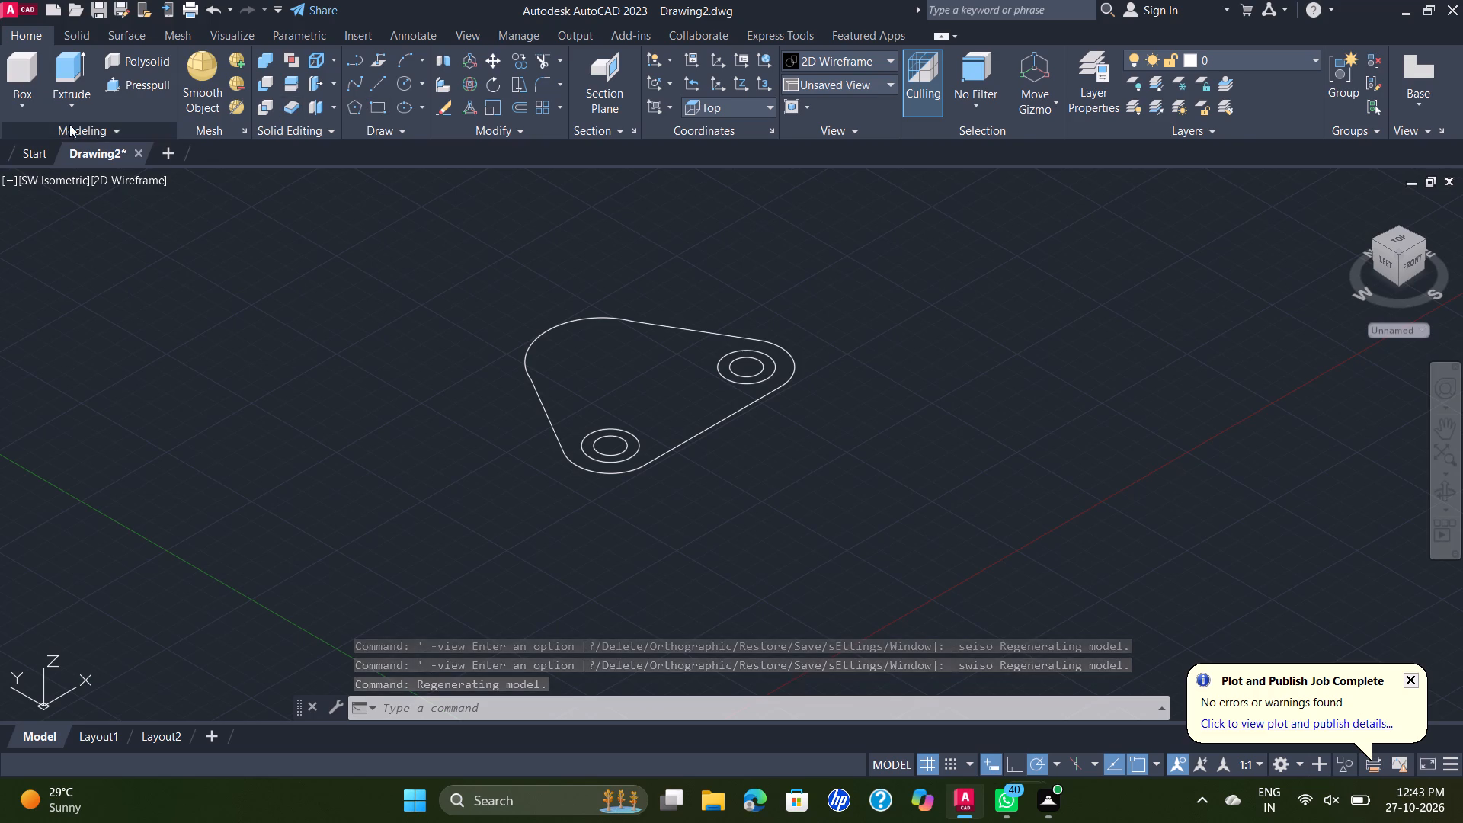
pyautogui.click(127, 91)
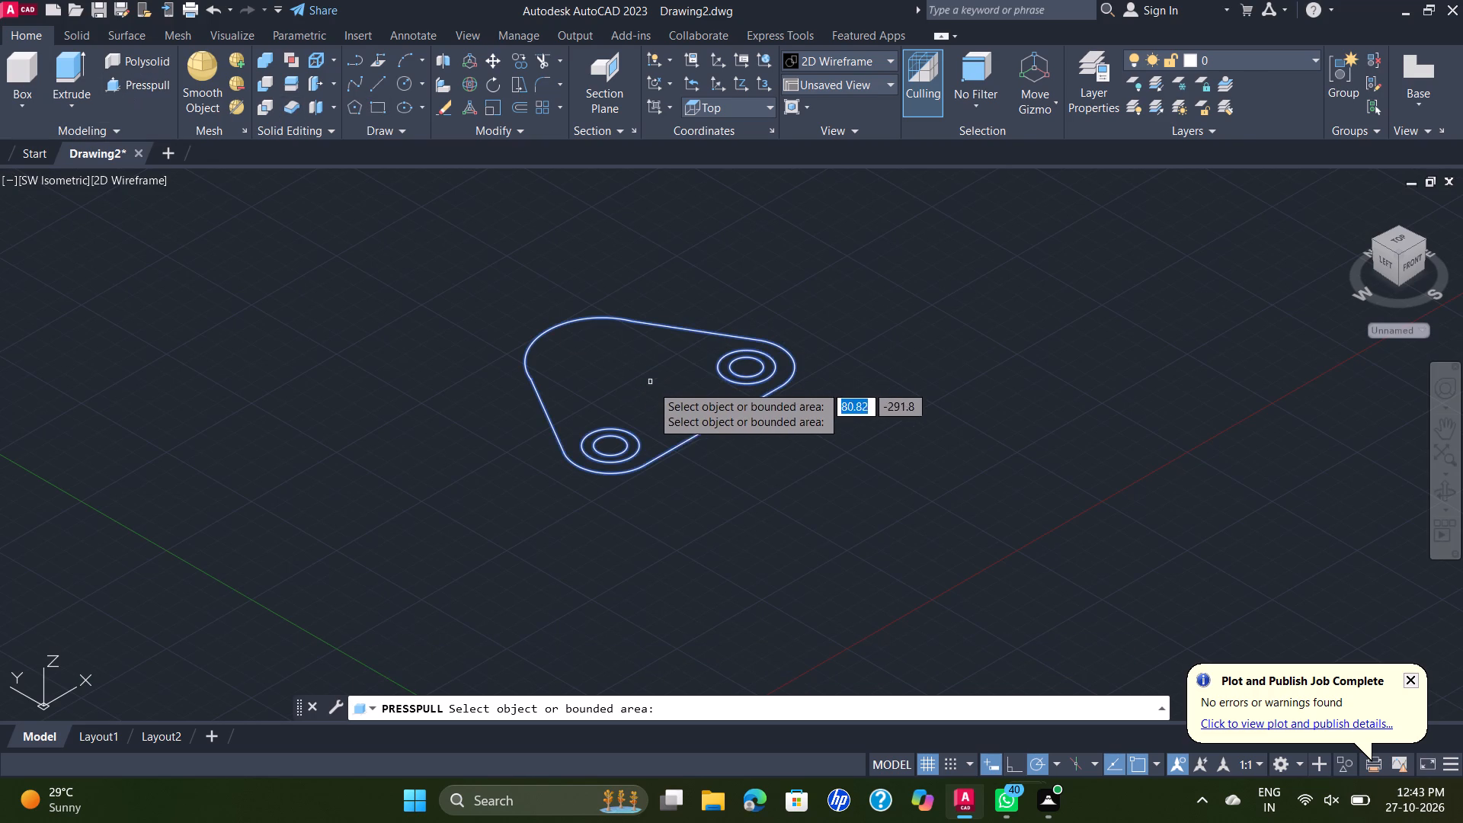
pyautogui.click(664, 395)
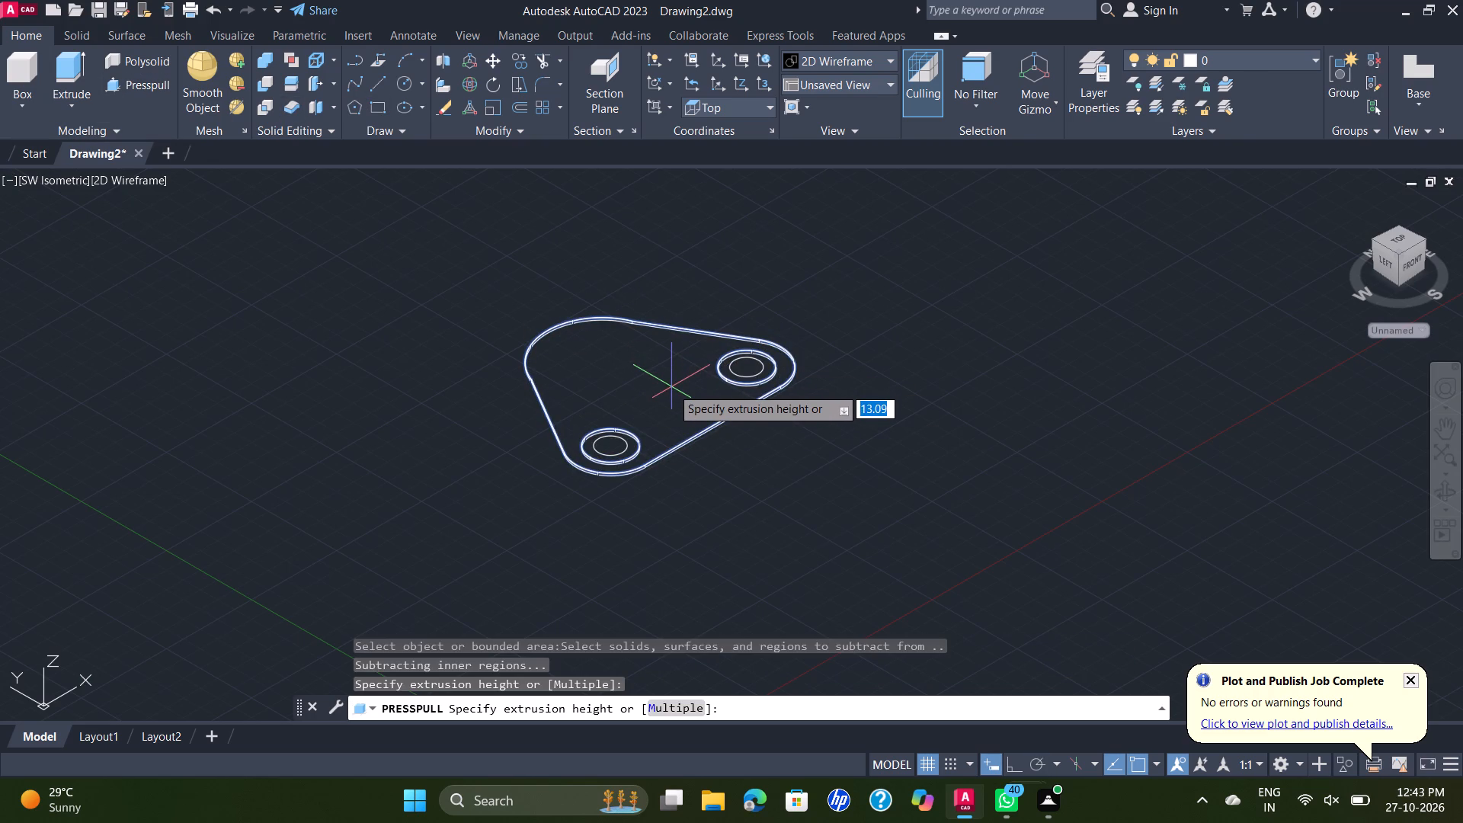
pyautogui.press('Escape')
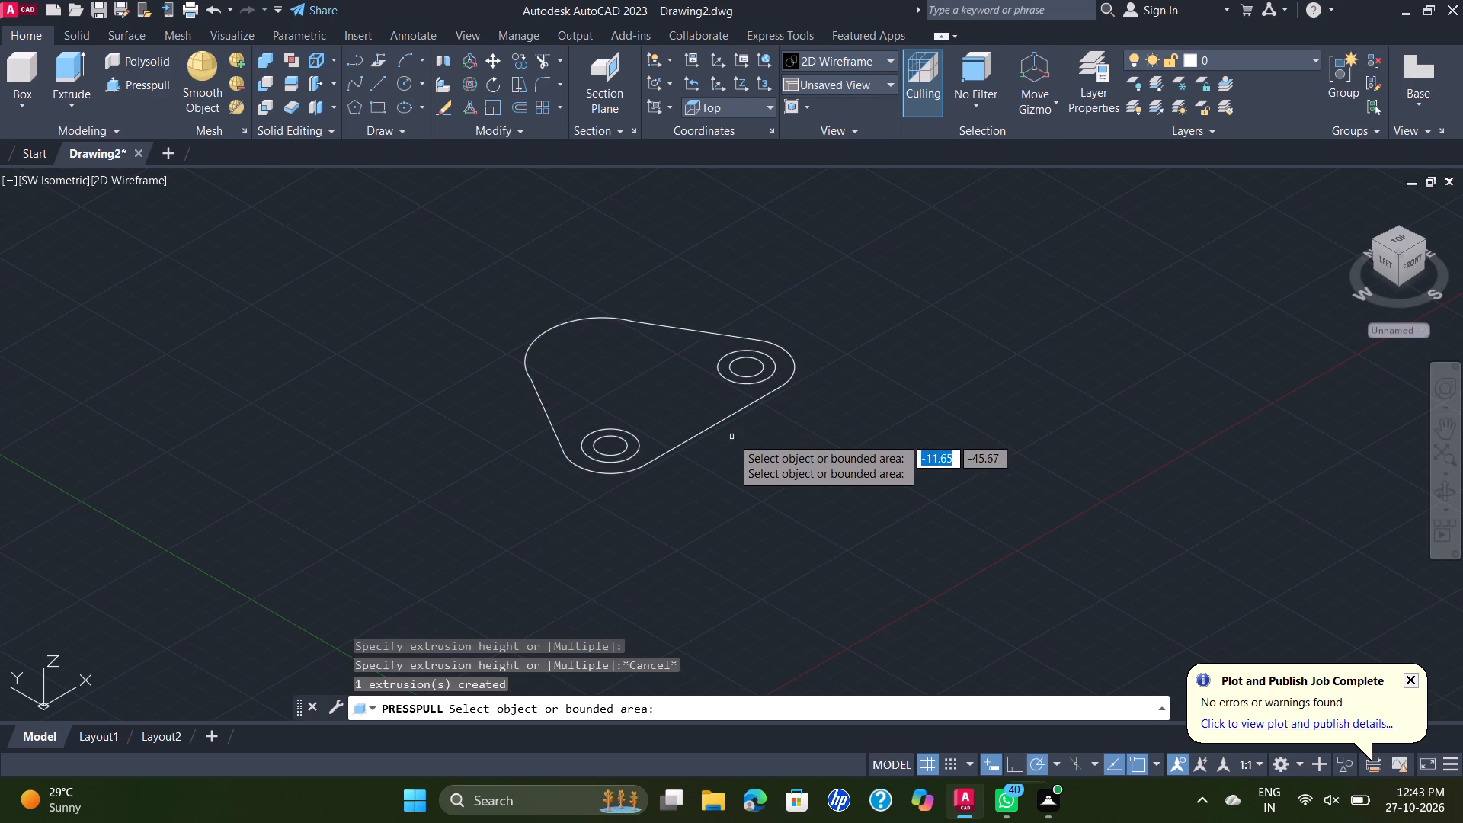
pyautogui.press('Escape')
# Select the whole profile with its circles and join the outline segments into a single polyline.
pyautogui.click(850, 289)
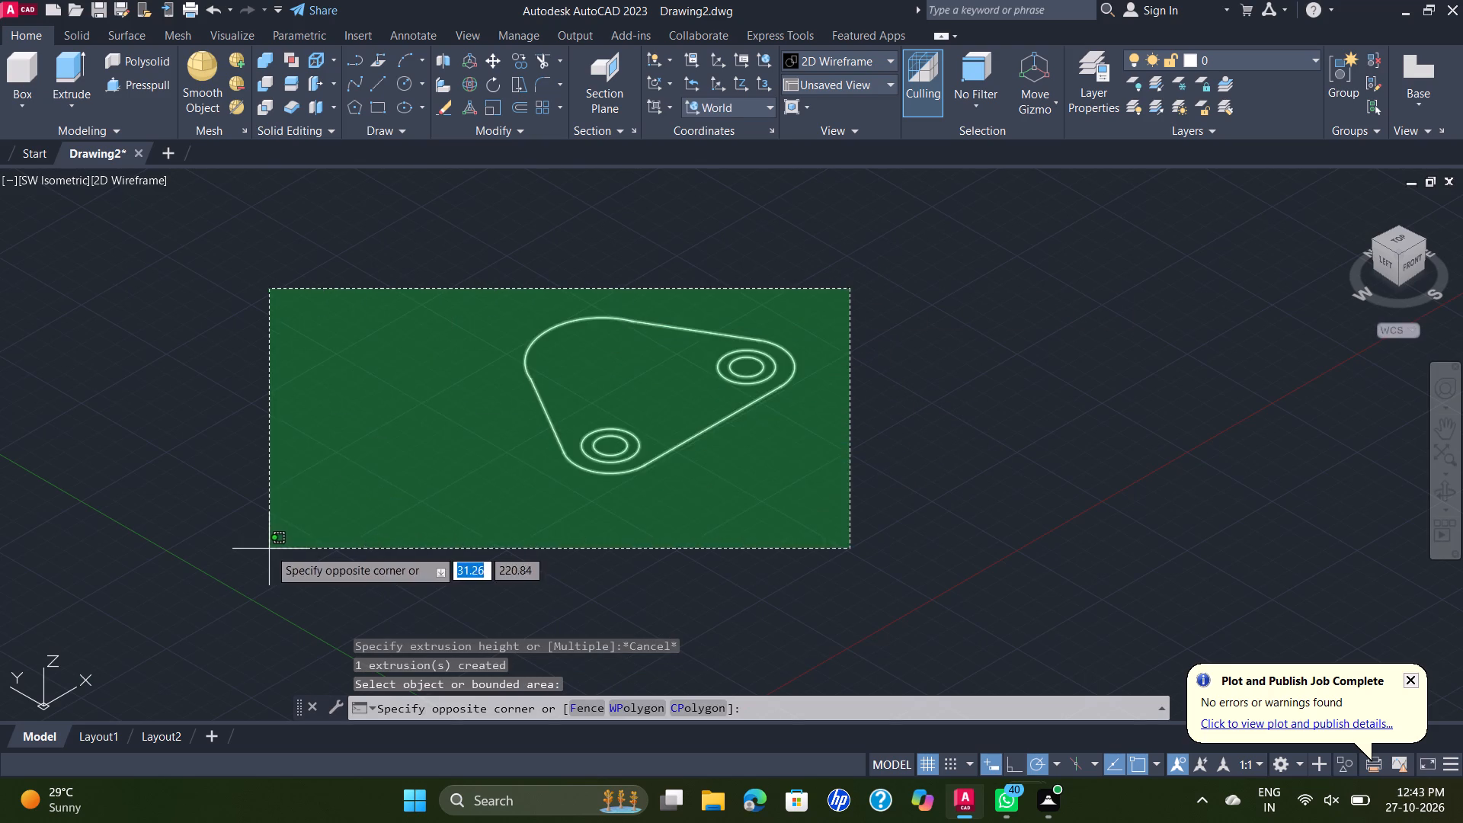
pyautogui.click(270, 549)
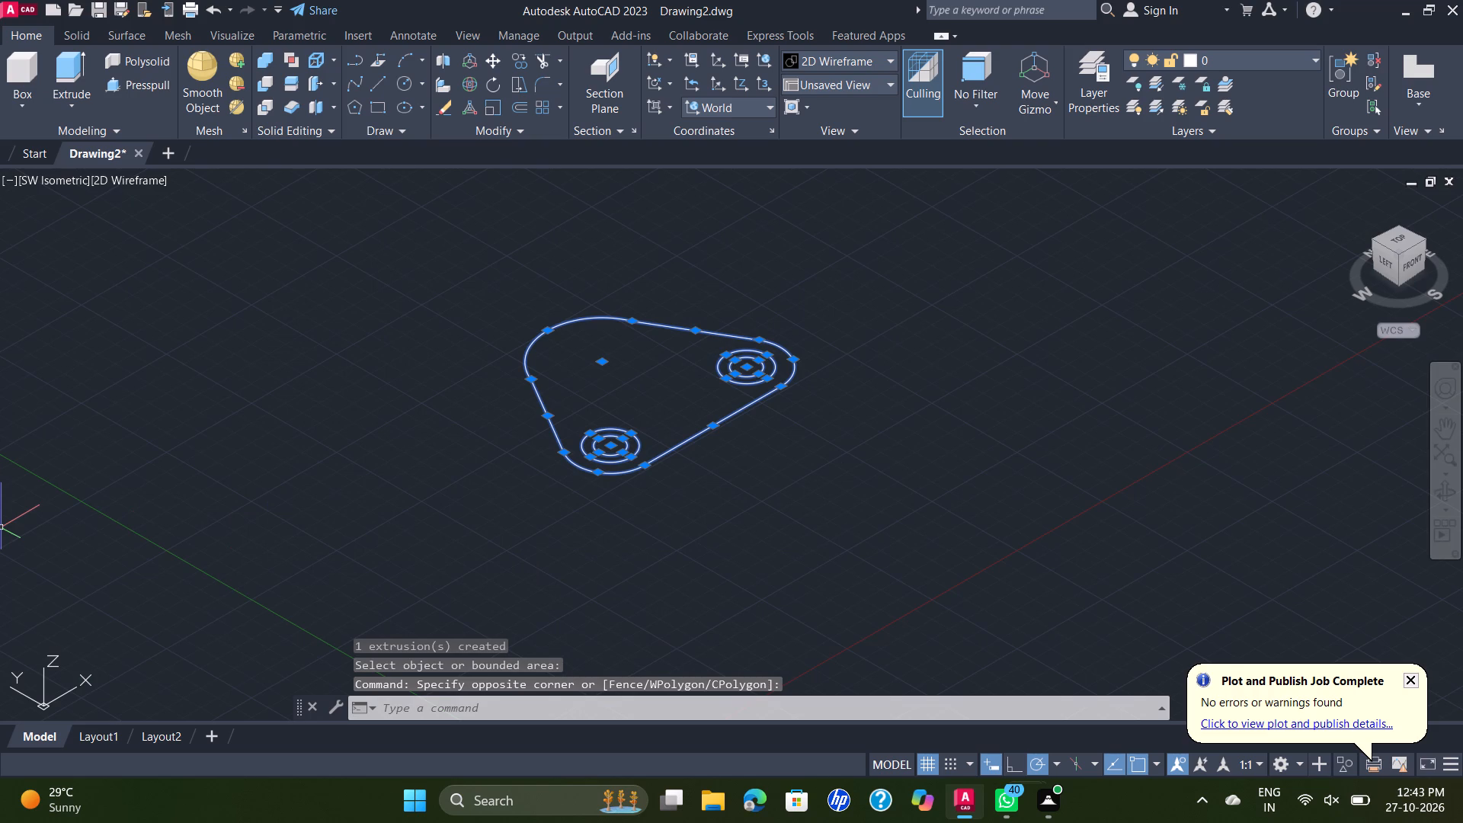
pyautogui.press('j')
pyautogui.press('Return')
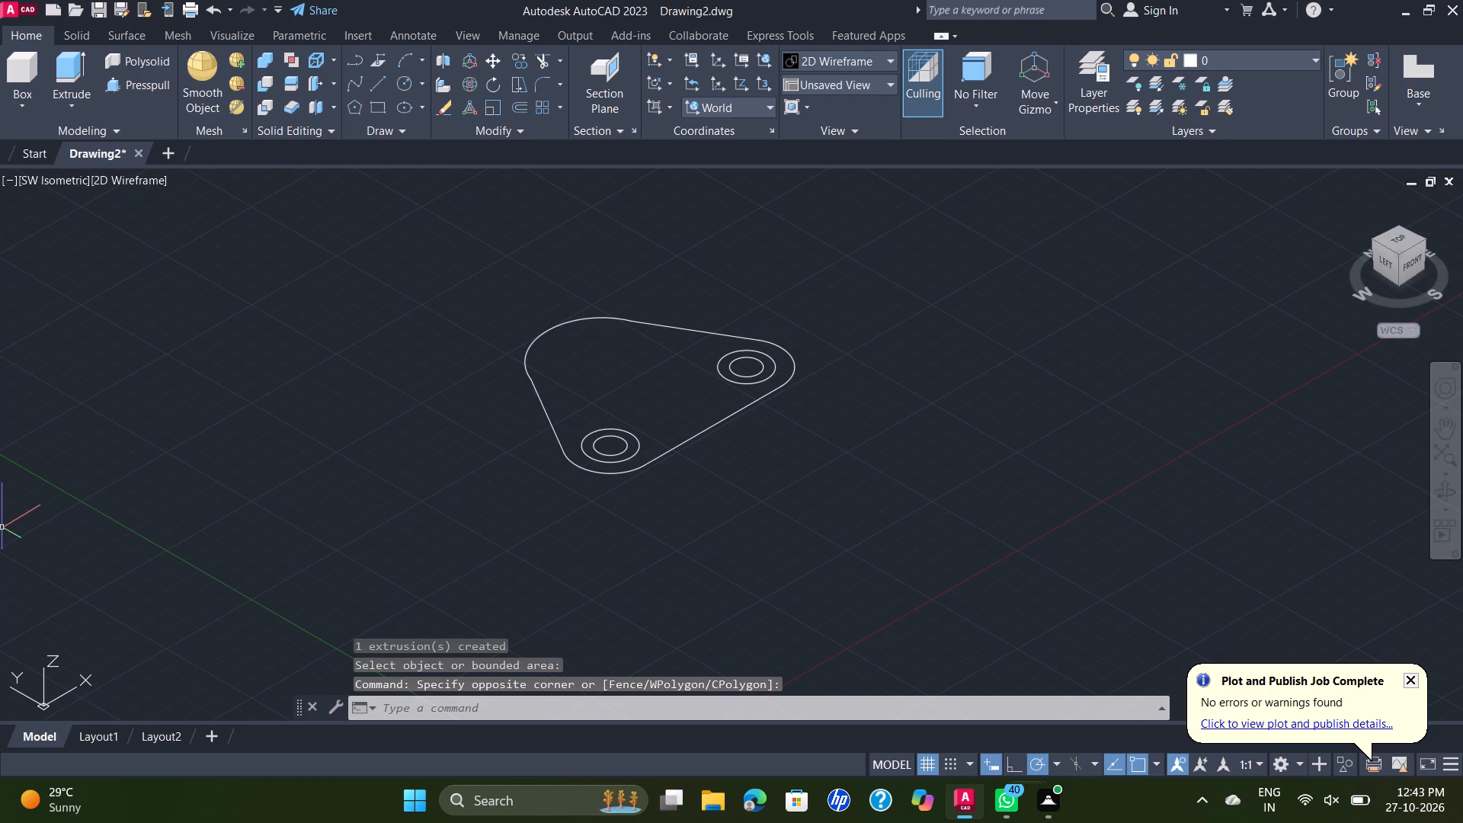
# Presspull the outer and inner concentric circles at the profile's lower-left corner upward, each to a height of 25 mm.
pyautogui.click(162, 81)
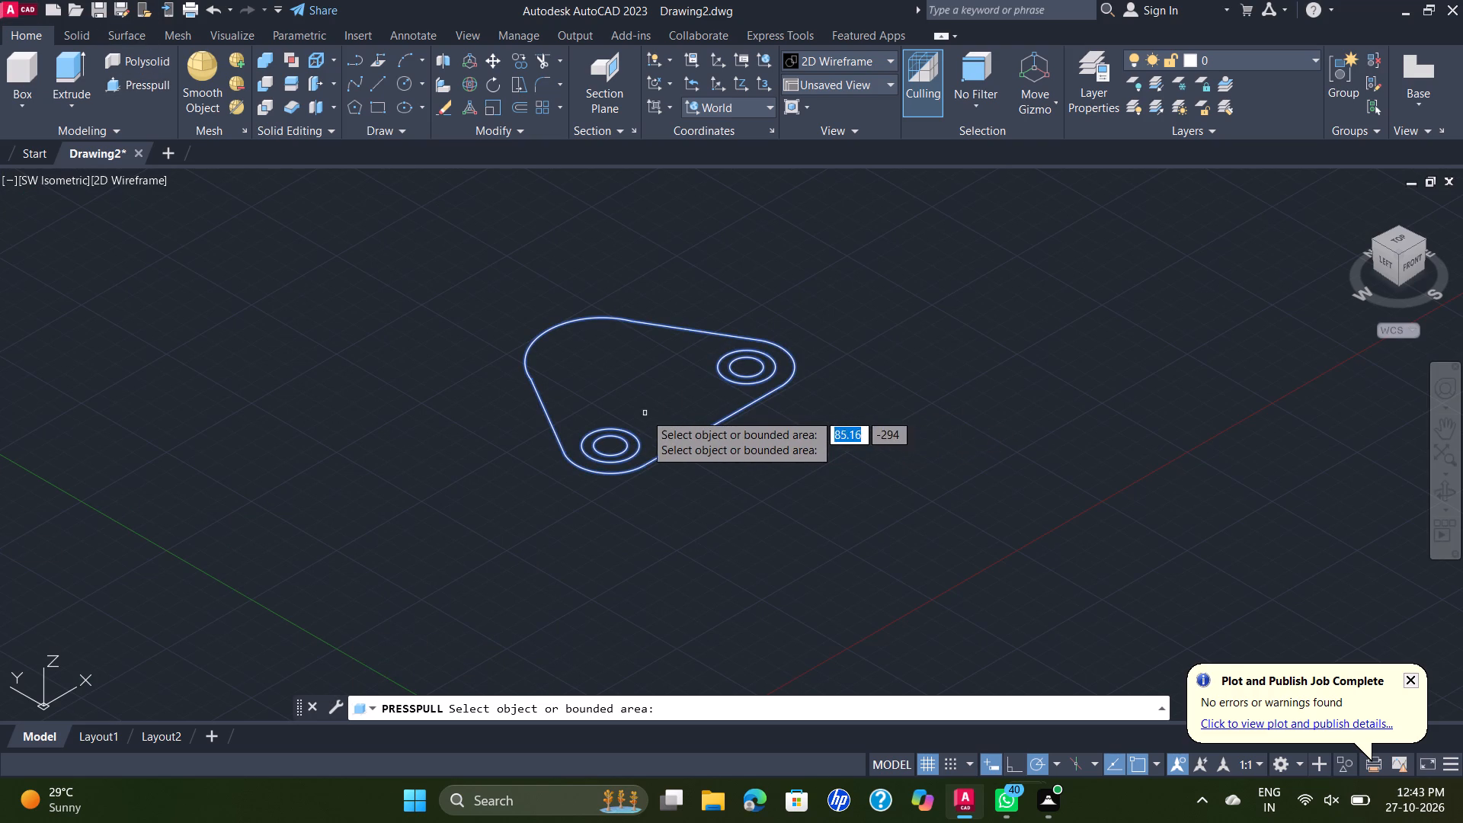
pyautogui.click(636, 442)
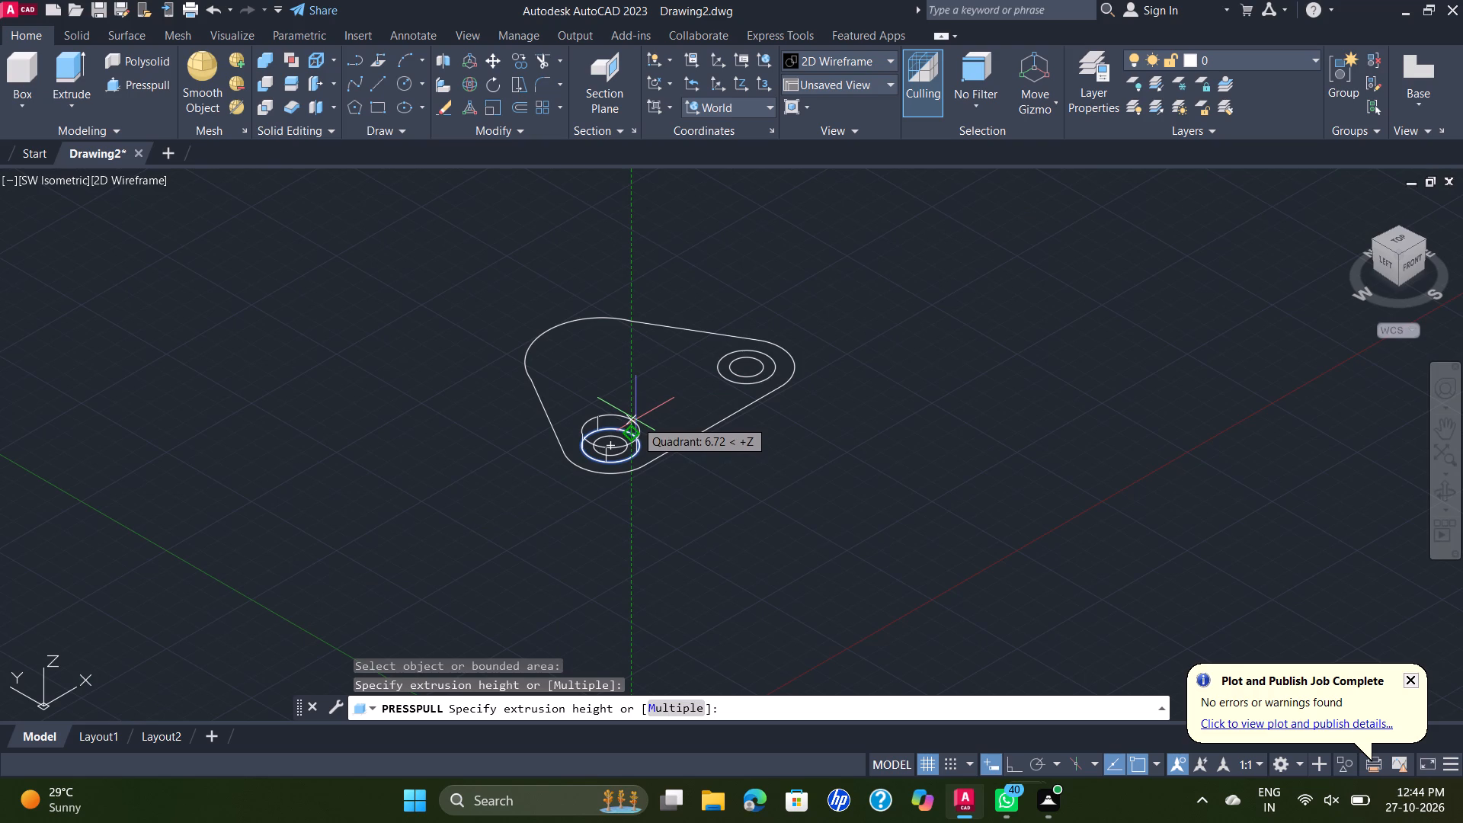
pyautogui.write('25')
pyautogui.press('Return')
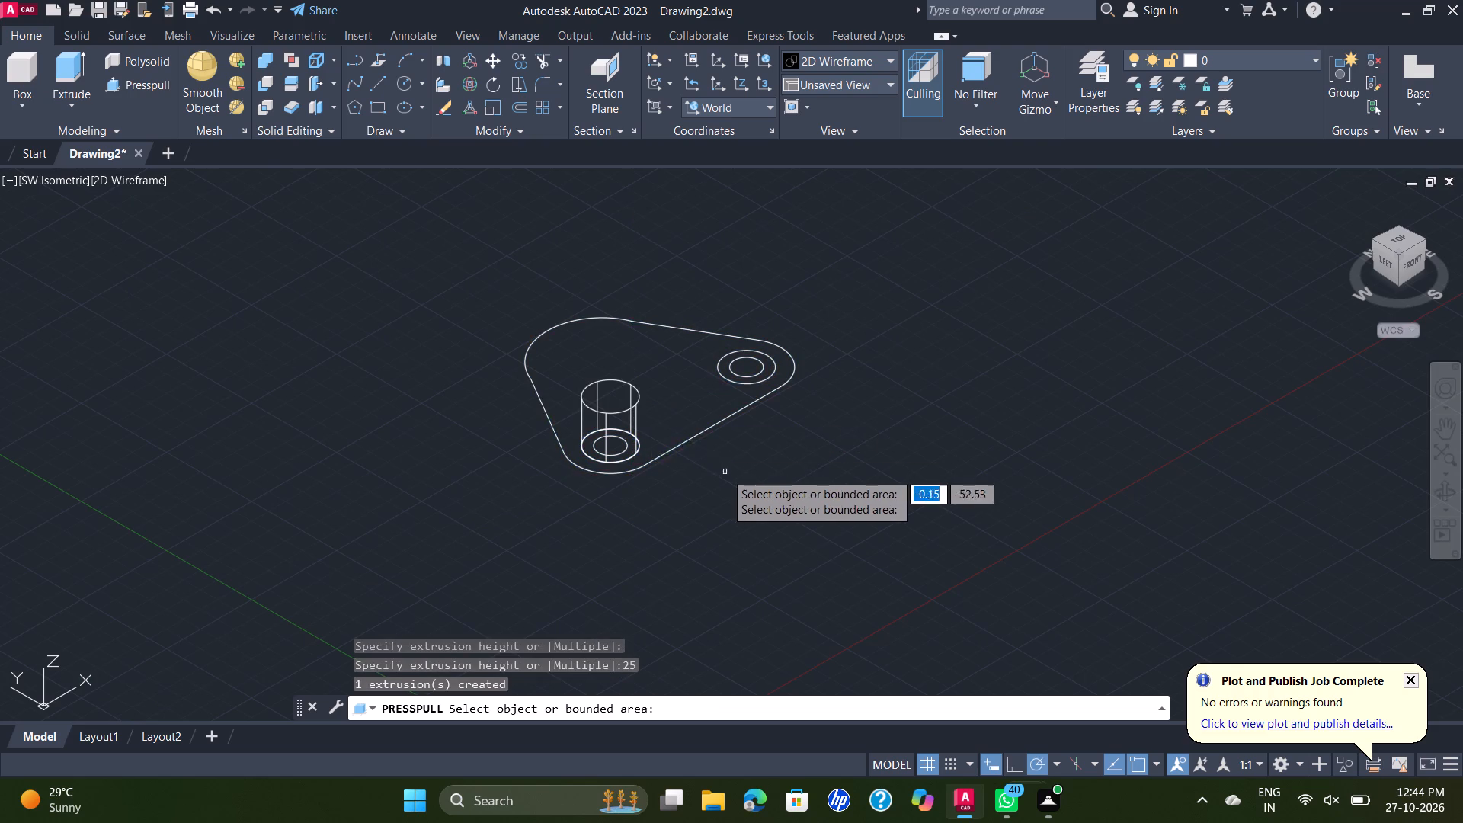
pyautogui.click(616, 446)
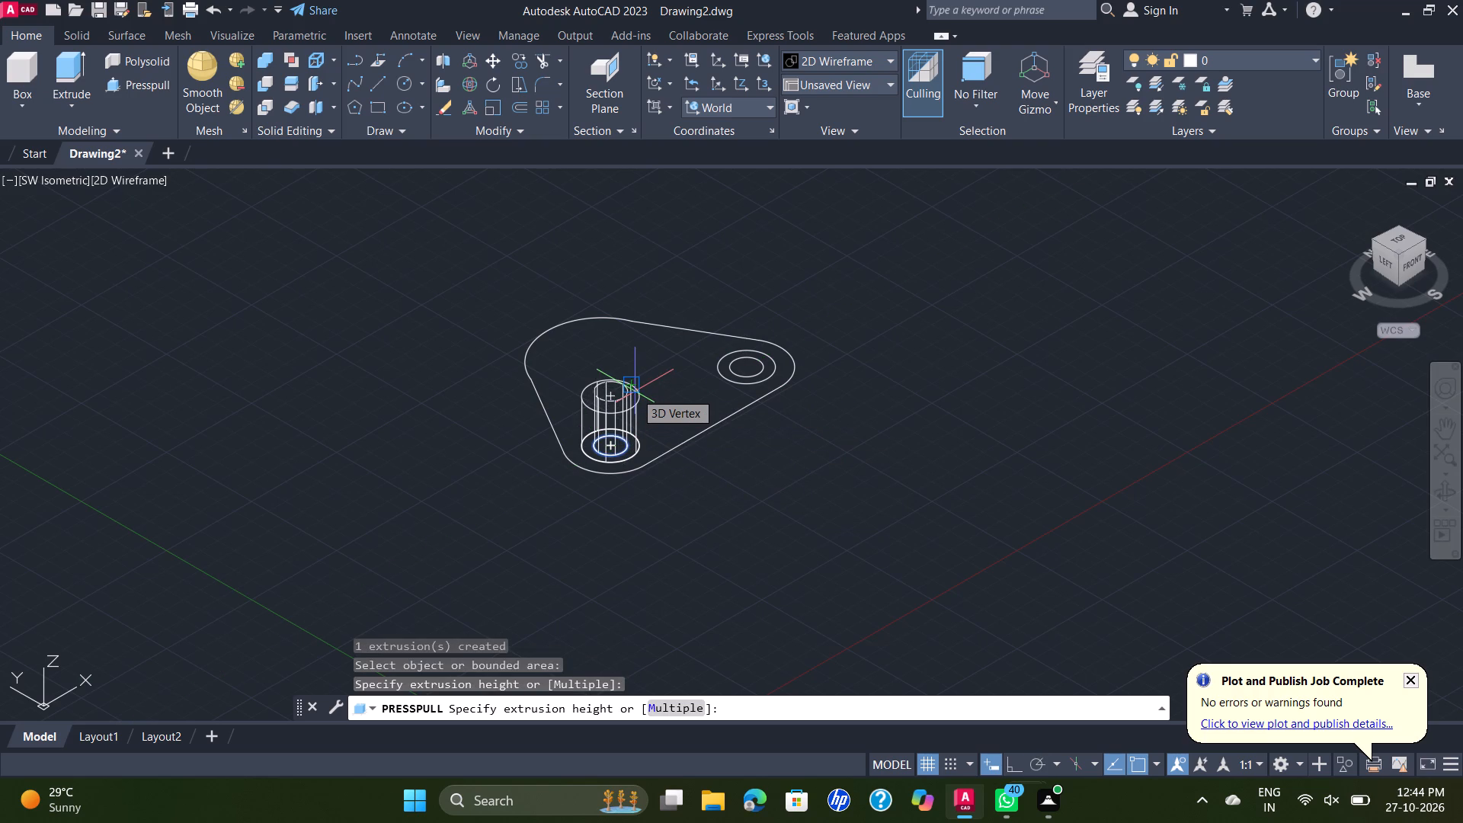
pyautogui.write('25')
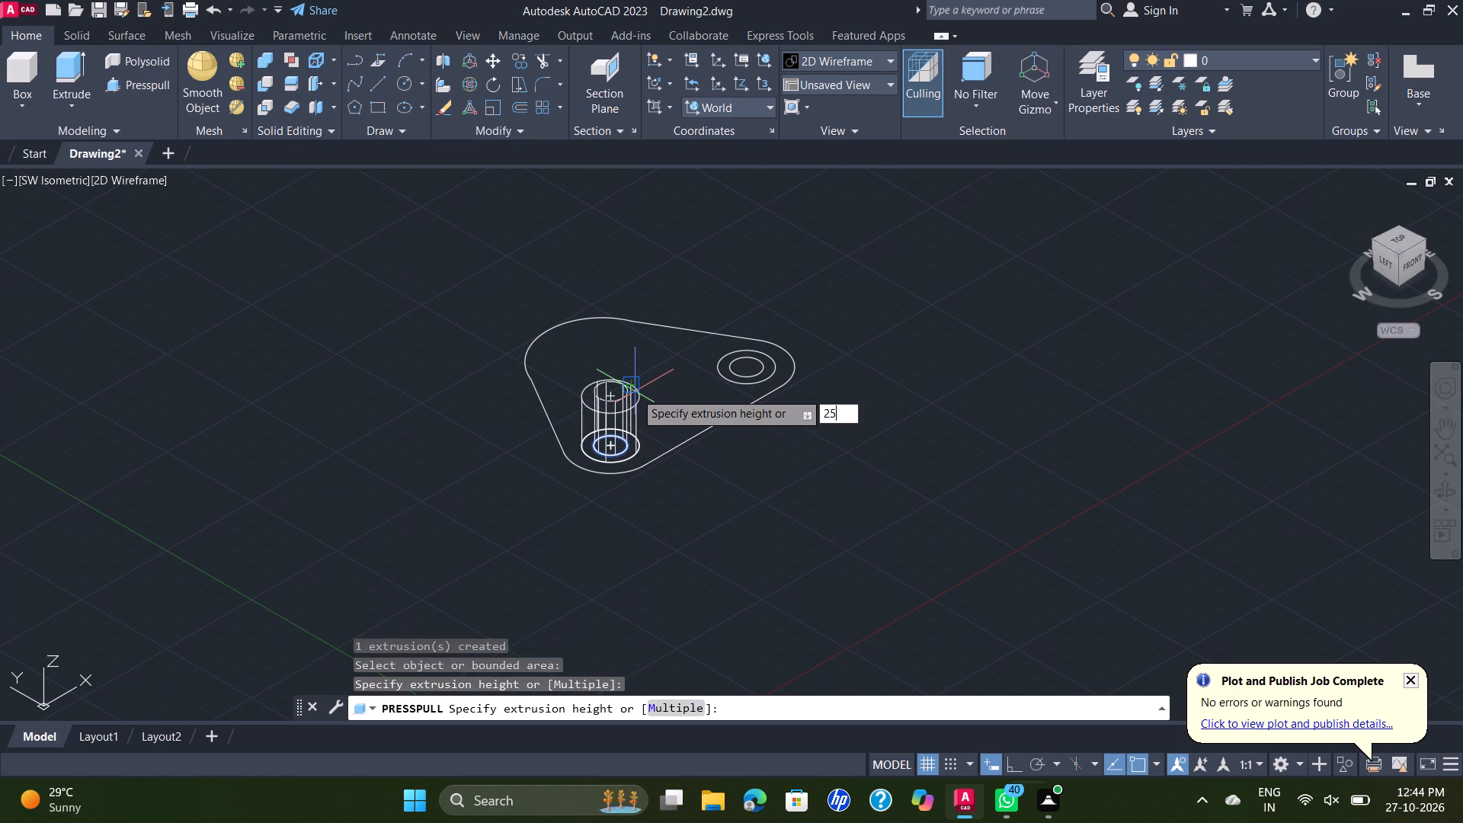
pyautogui.press('Return')
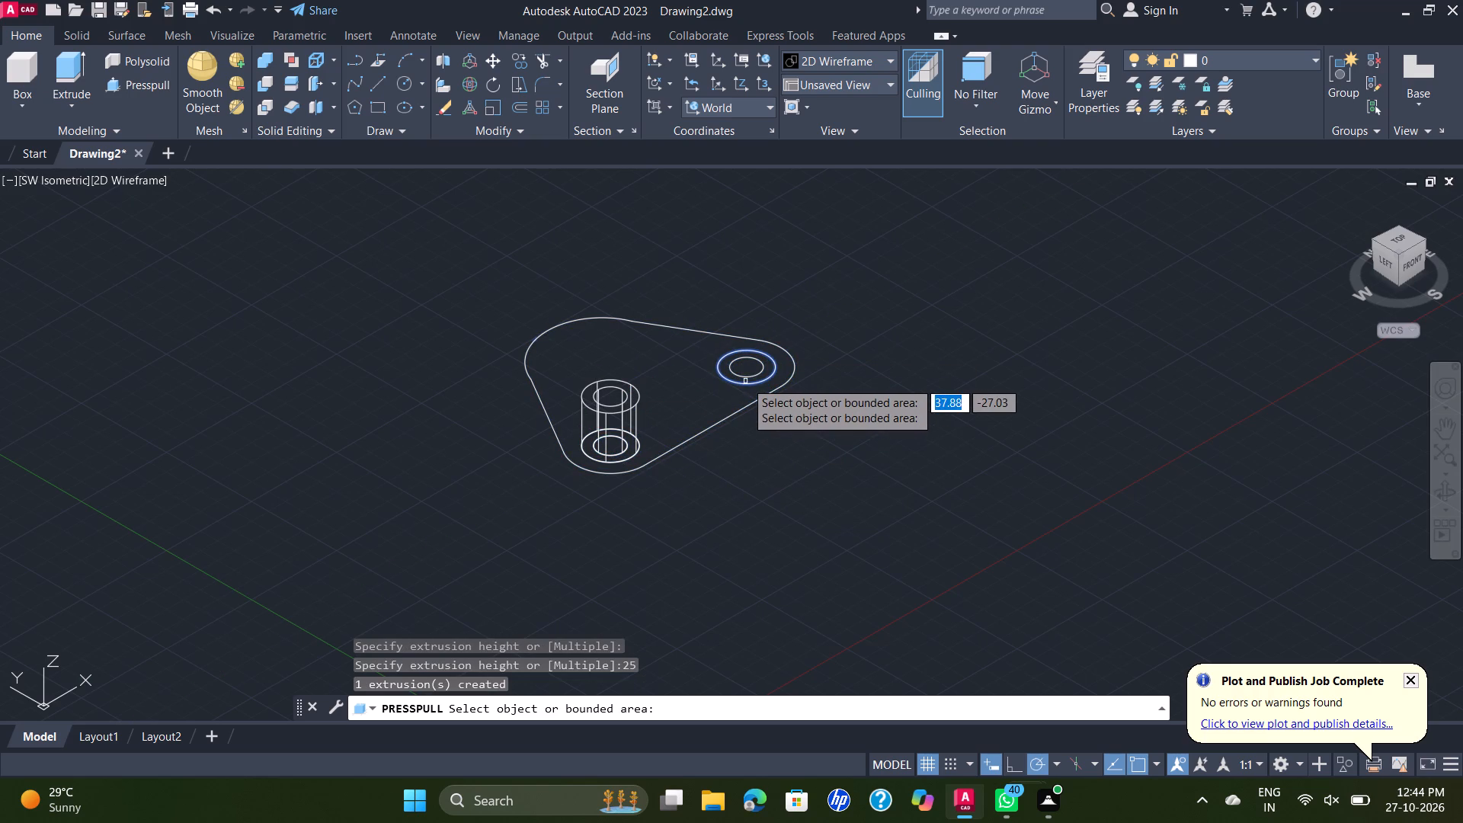
# Presspull the outer and inner concentric circles at the profile's lower-right corner upward, each to a height of 25 mm.
pyautogui.click(745, 381)
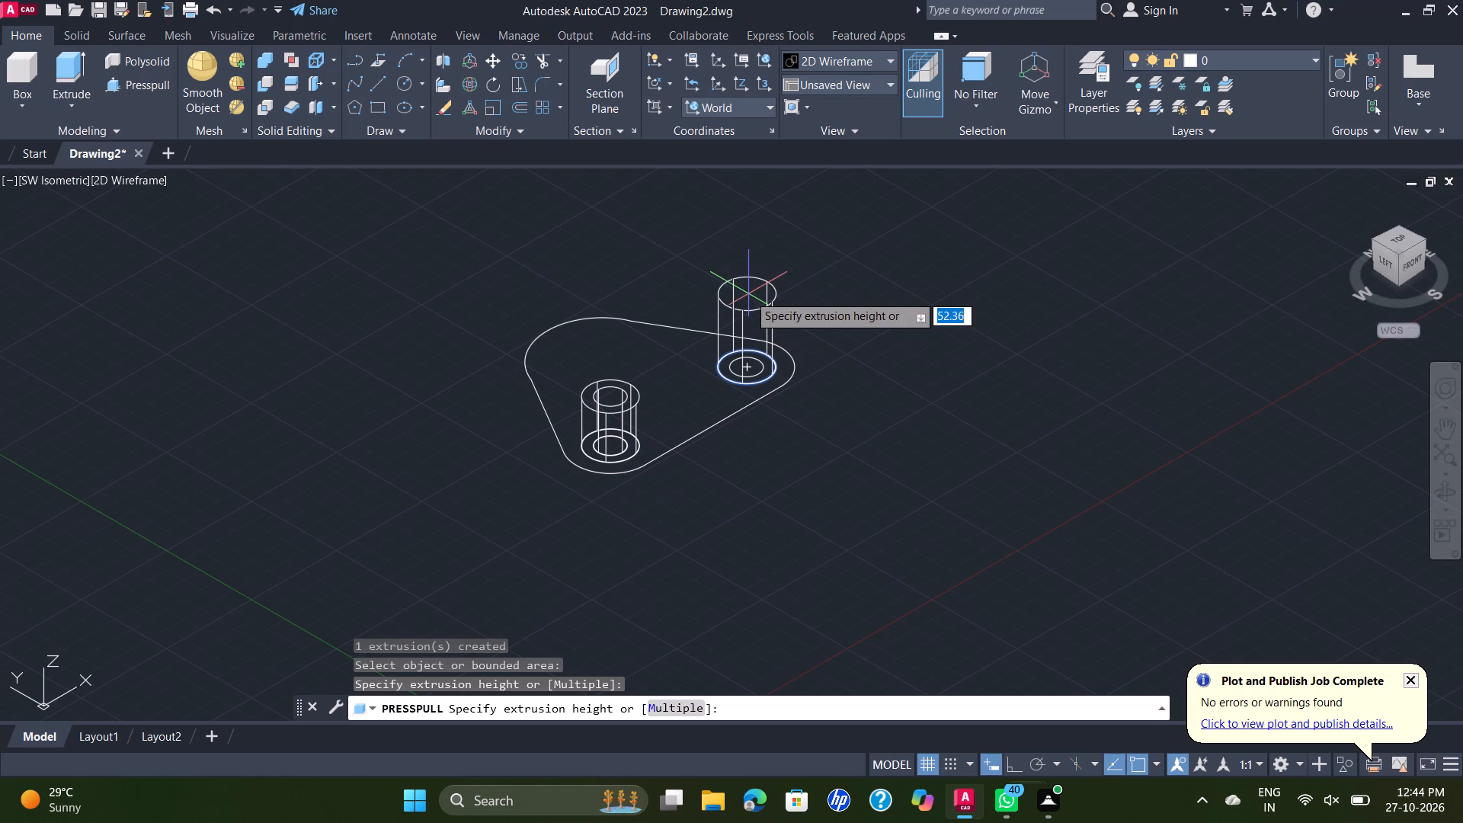
pyautogui.write('25')
pyautogui.press('Return')
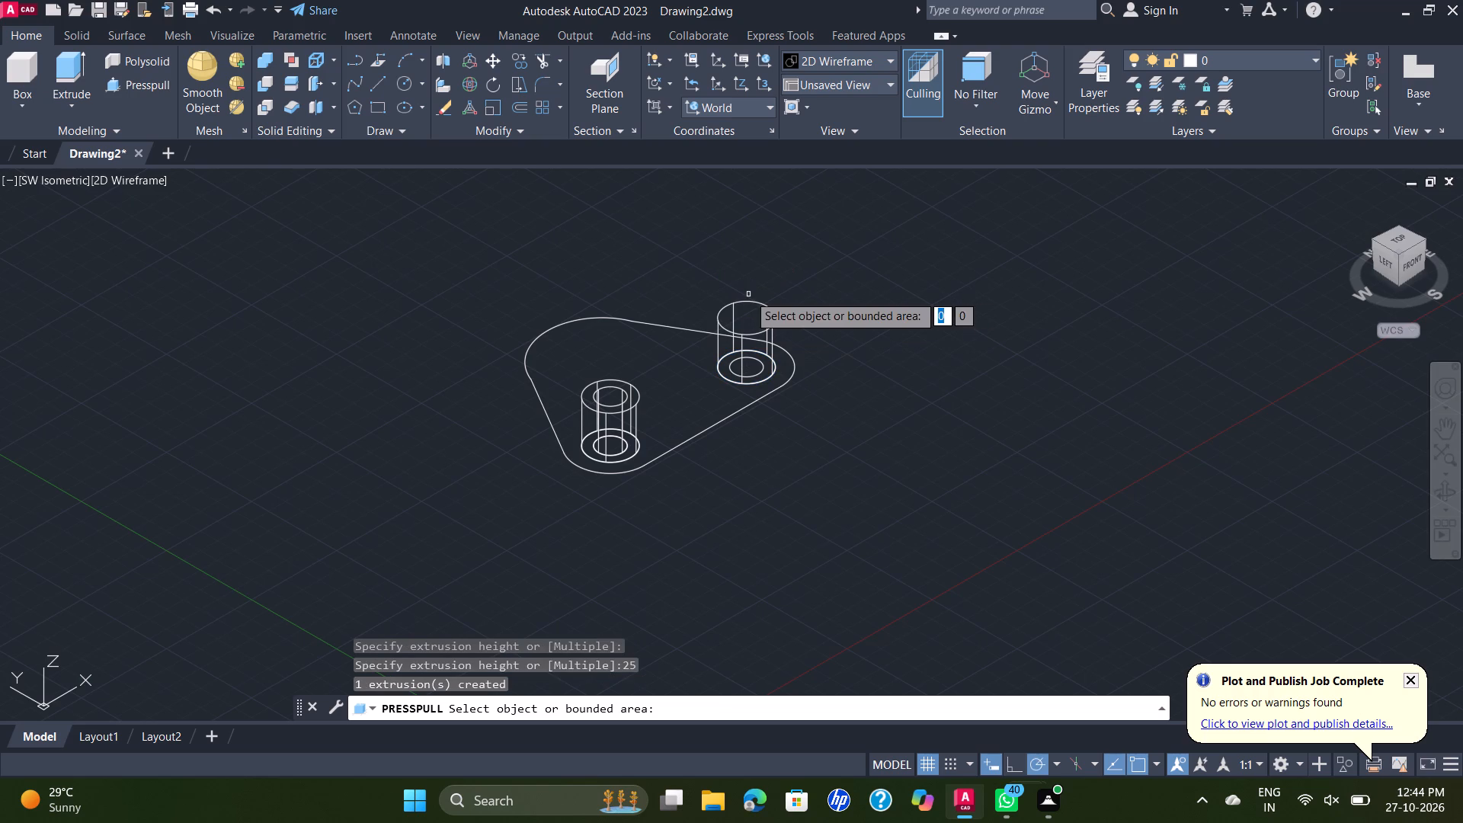
pyautogui.click(766, 364)
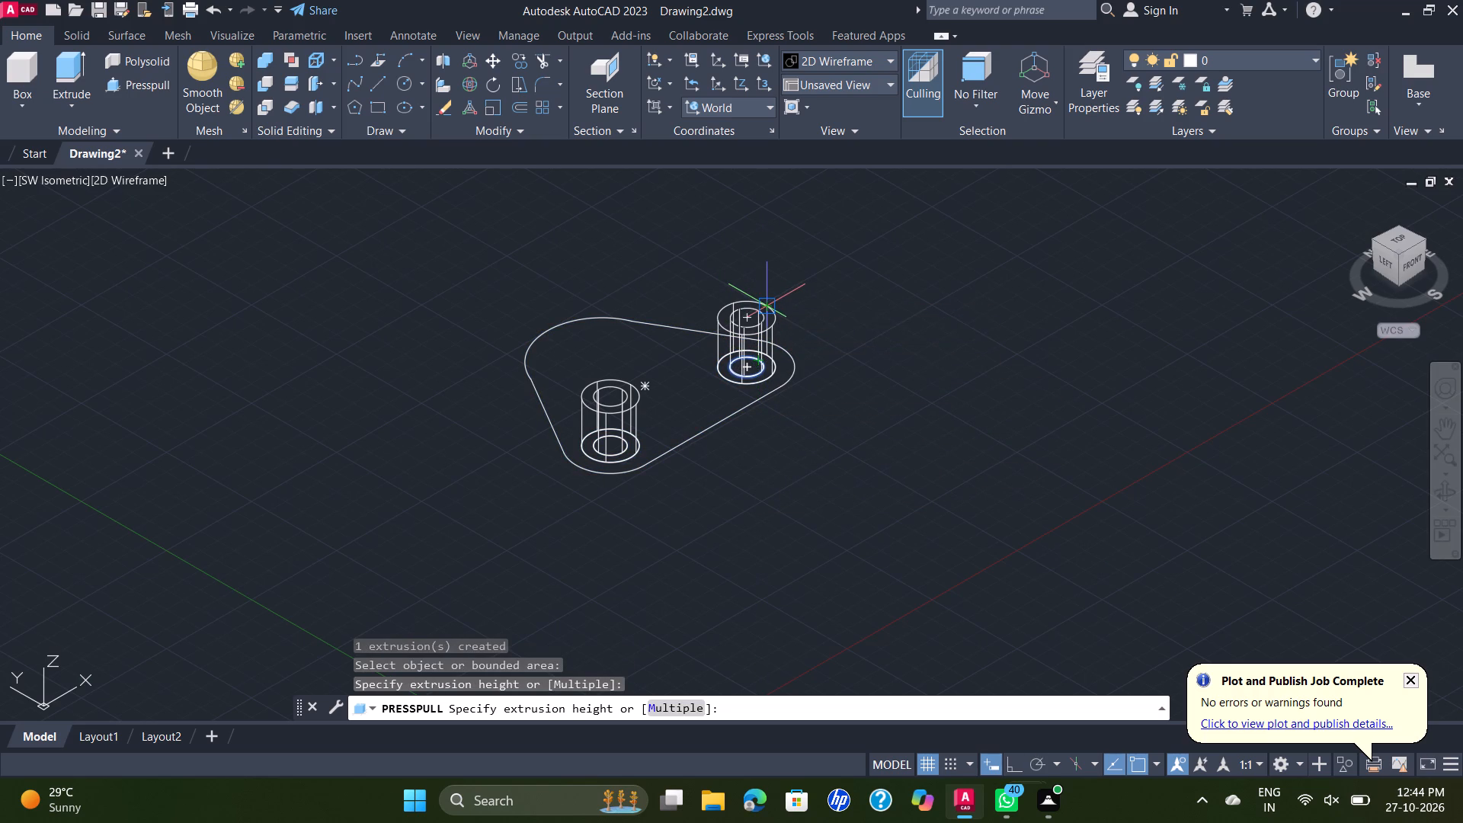
pyautogui.press('2')
pyautogui.press('5')
pyautogui.press('Return')
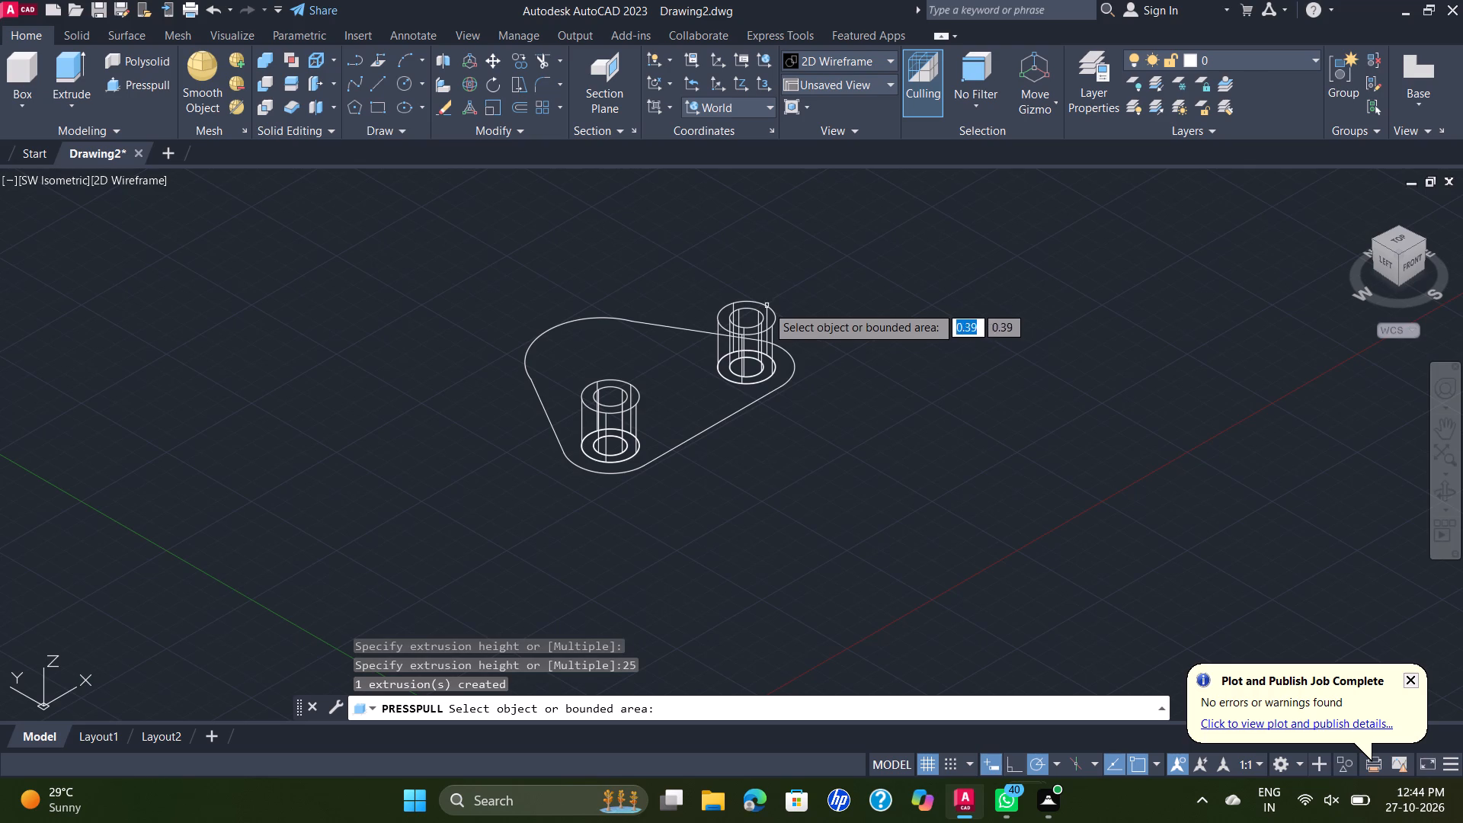
# Presspull the plate area between the outer outline and the corner circles upward by 25 mm.
pyautogui.click(594, 334)
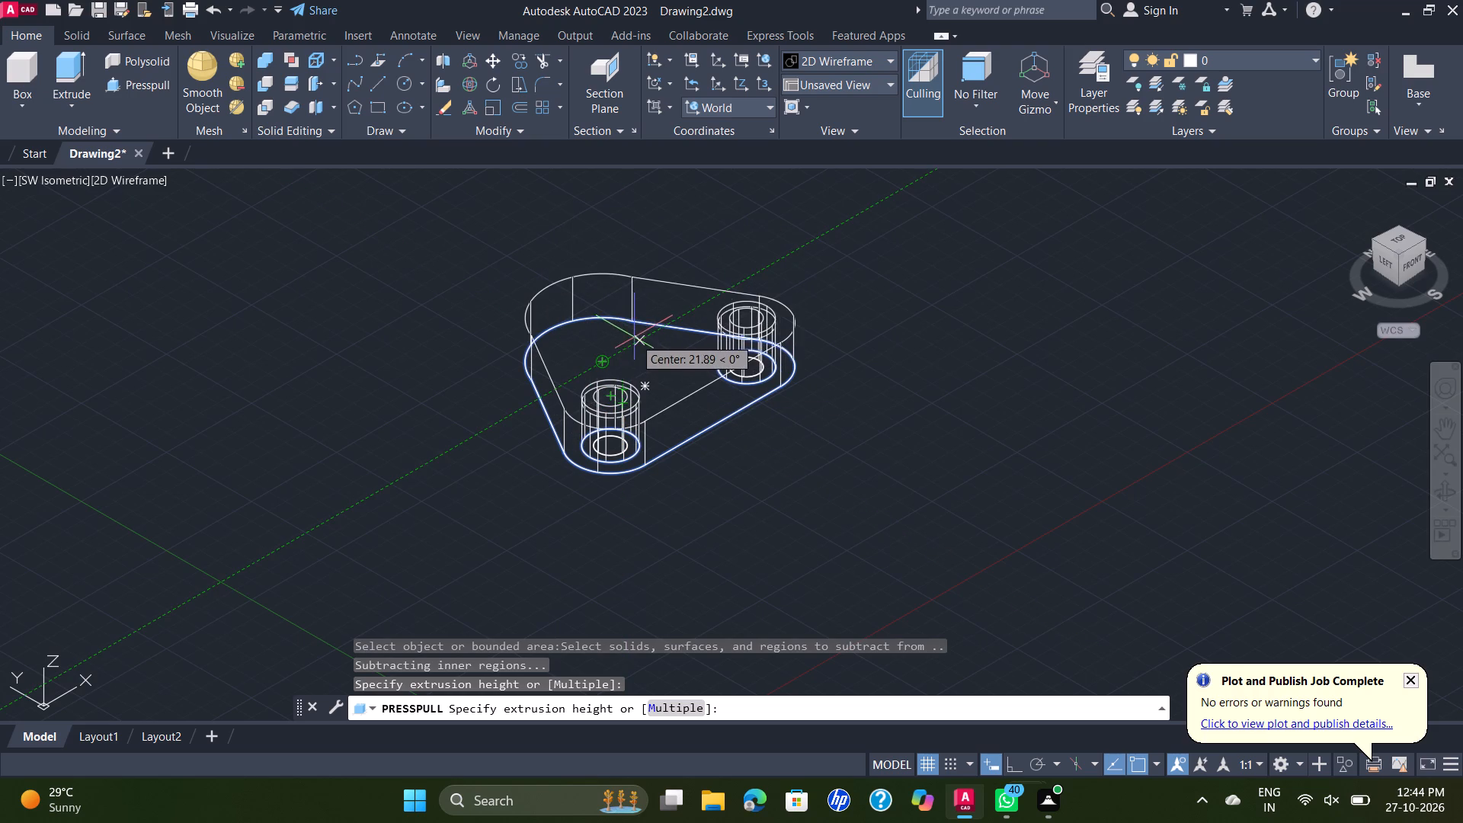
pyautogui.write('25')
pyautogui.press('Return')
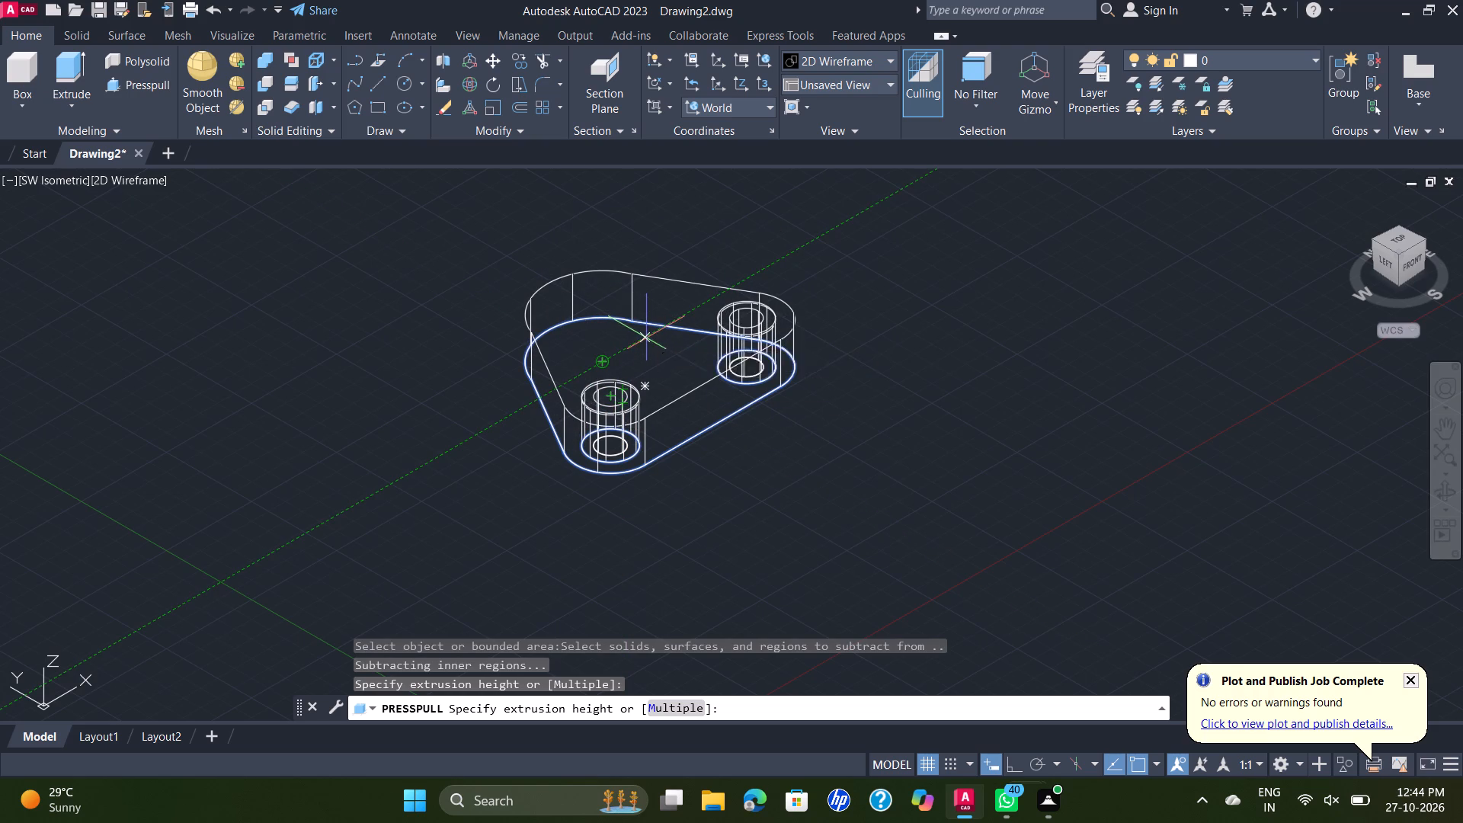
pyautogui.press('Escape')
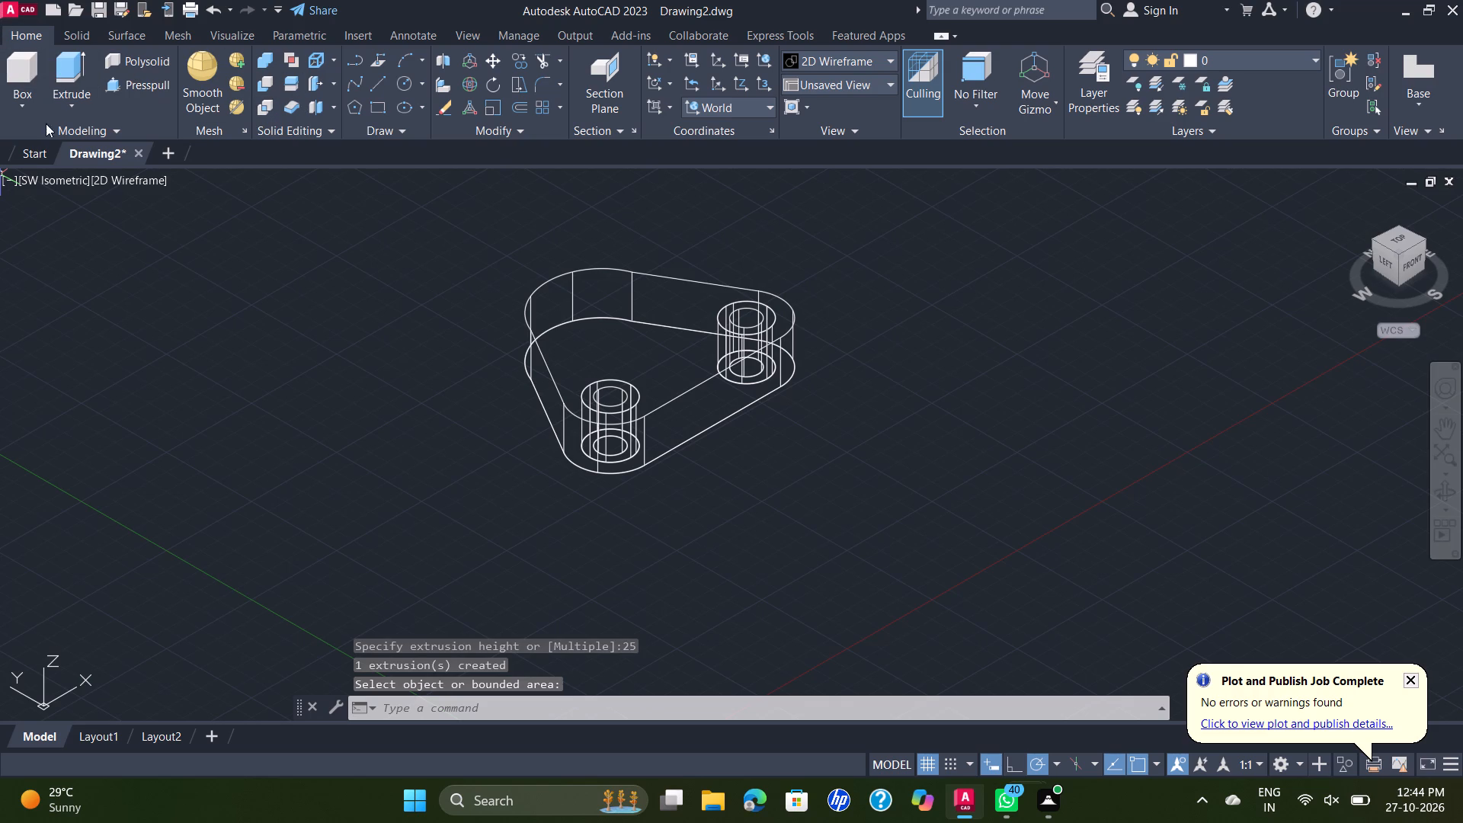
# Set the model's visual style to Shades of Gray.
pyautogui.click(149, 183)
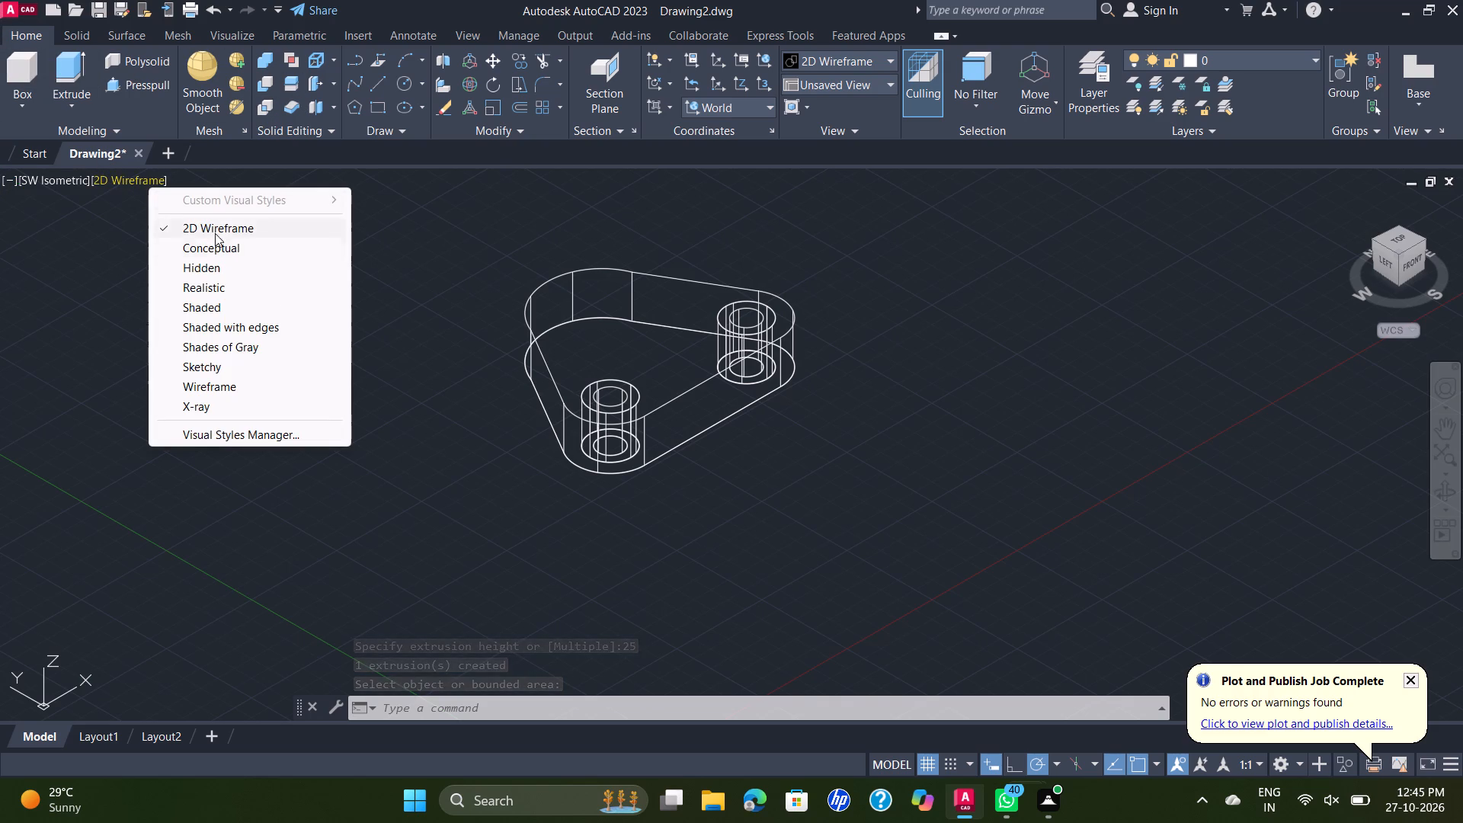
pyautogui.click(264, 354)
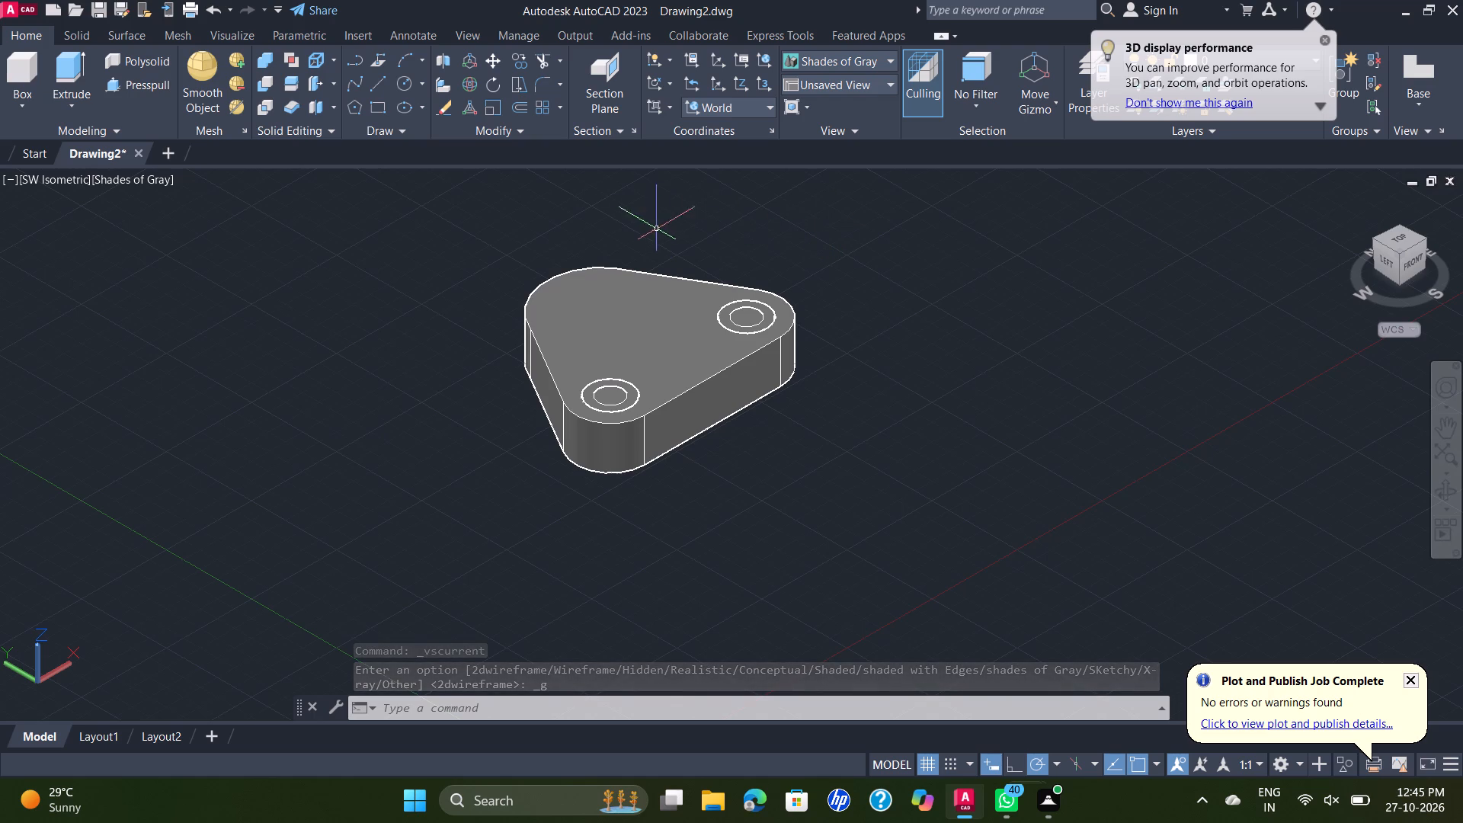
# Draw a circle of radius 32 mm on the plate's top face, centred on the large rounded end's arc centre.
pyautogui.click(401, 85)
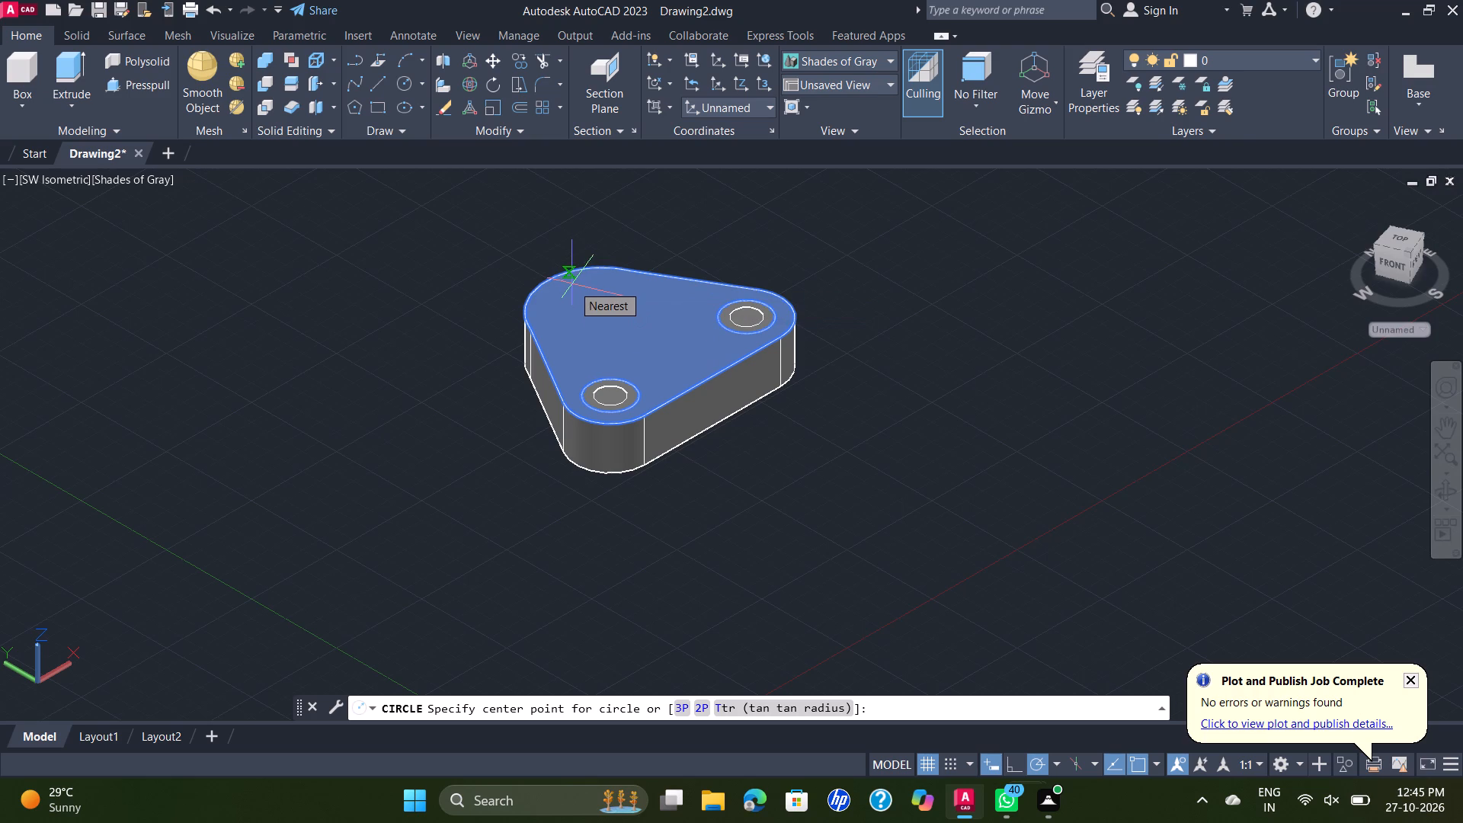
pyautogui.click(603, 312)
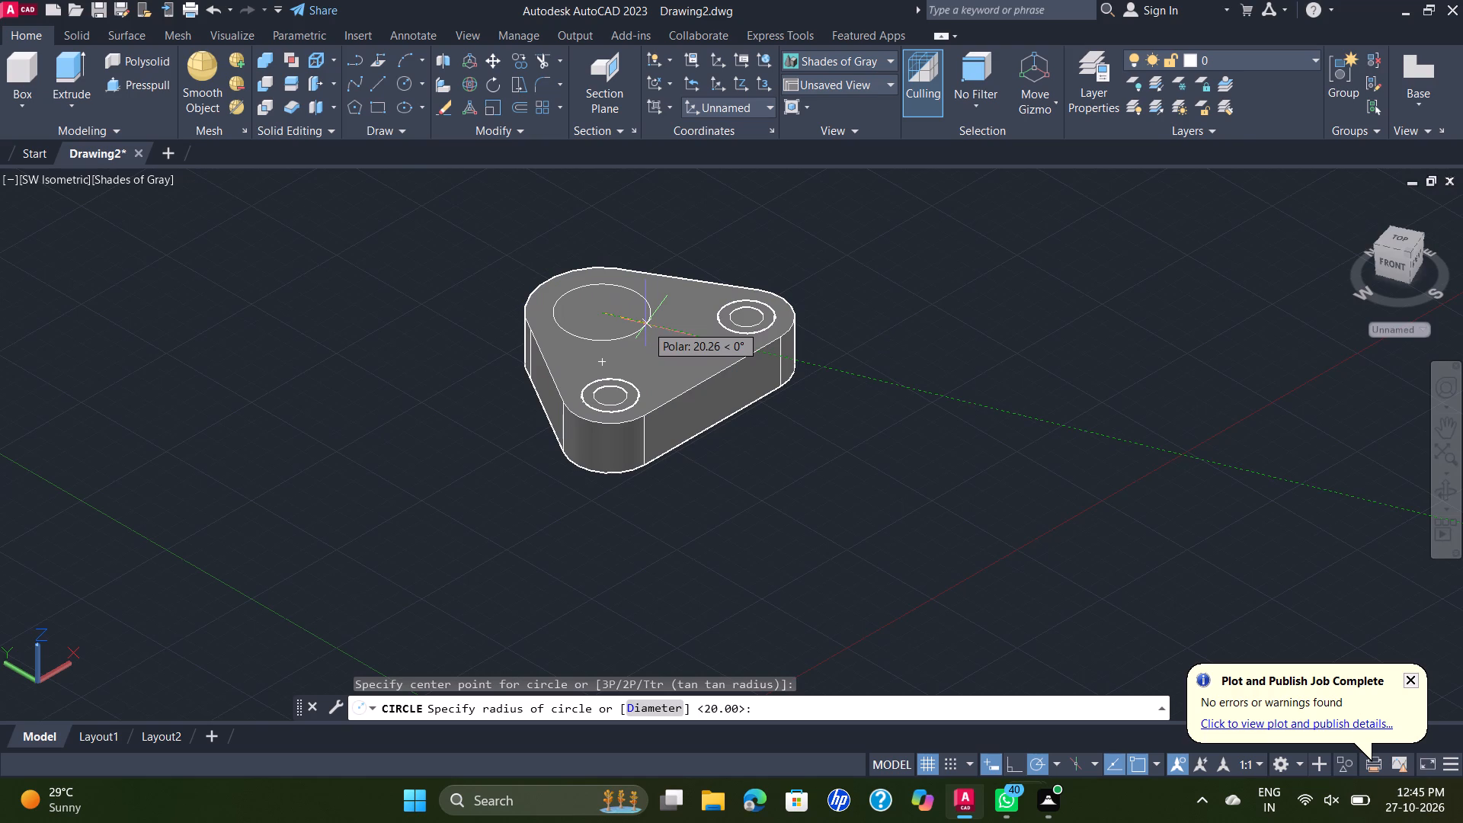
pyautogui.write('32')
pyautogui.press('Return')
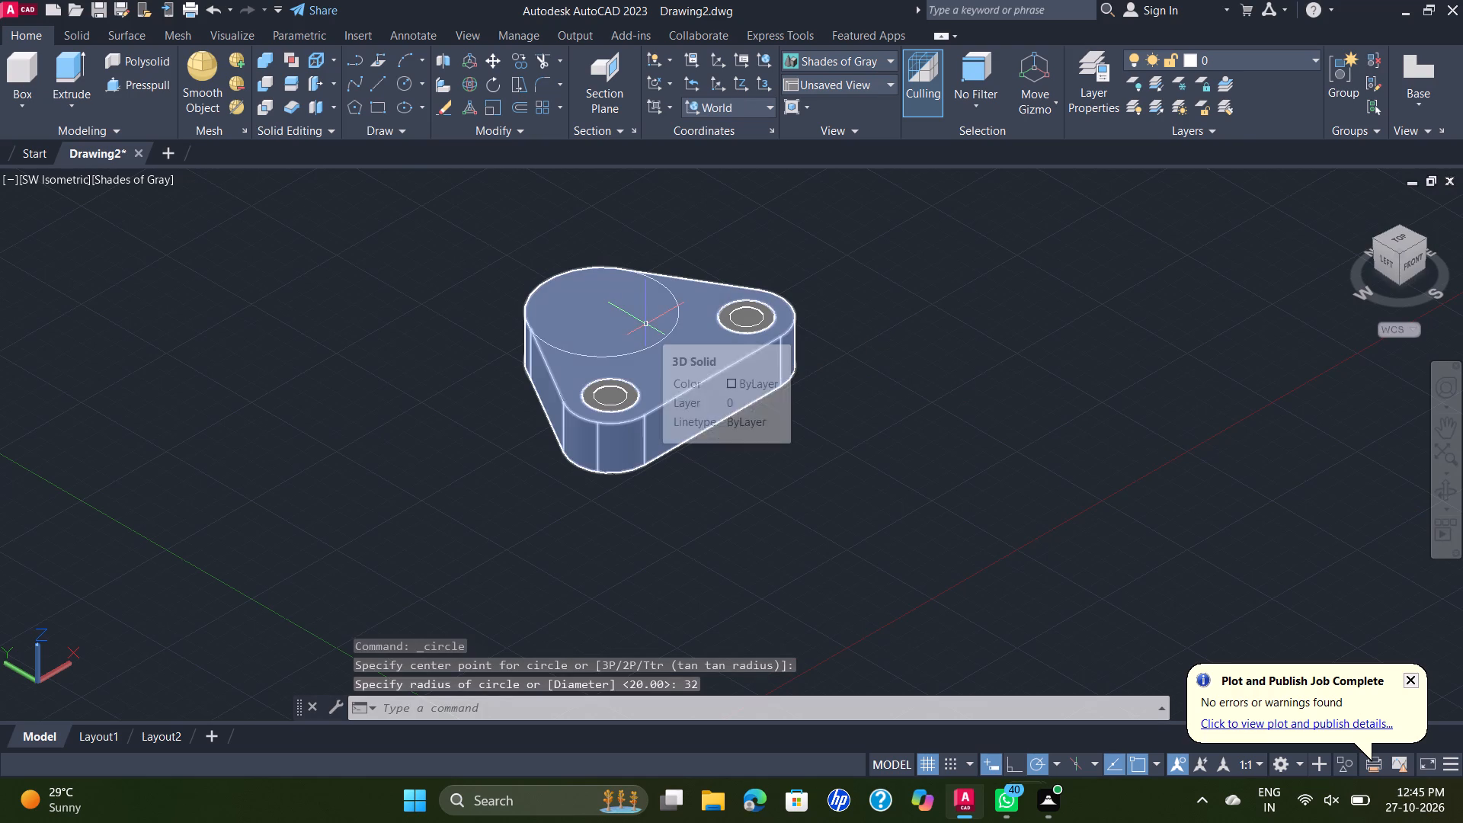
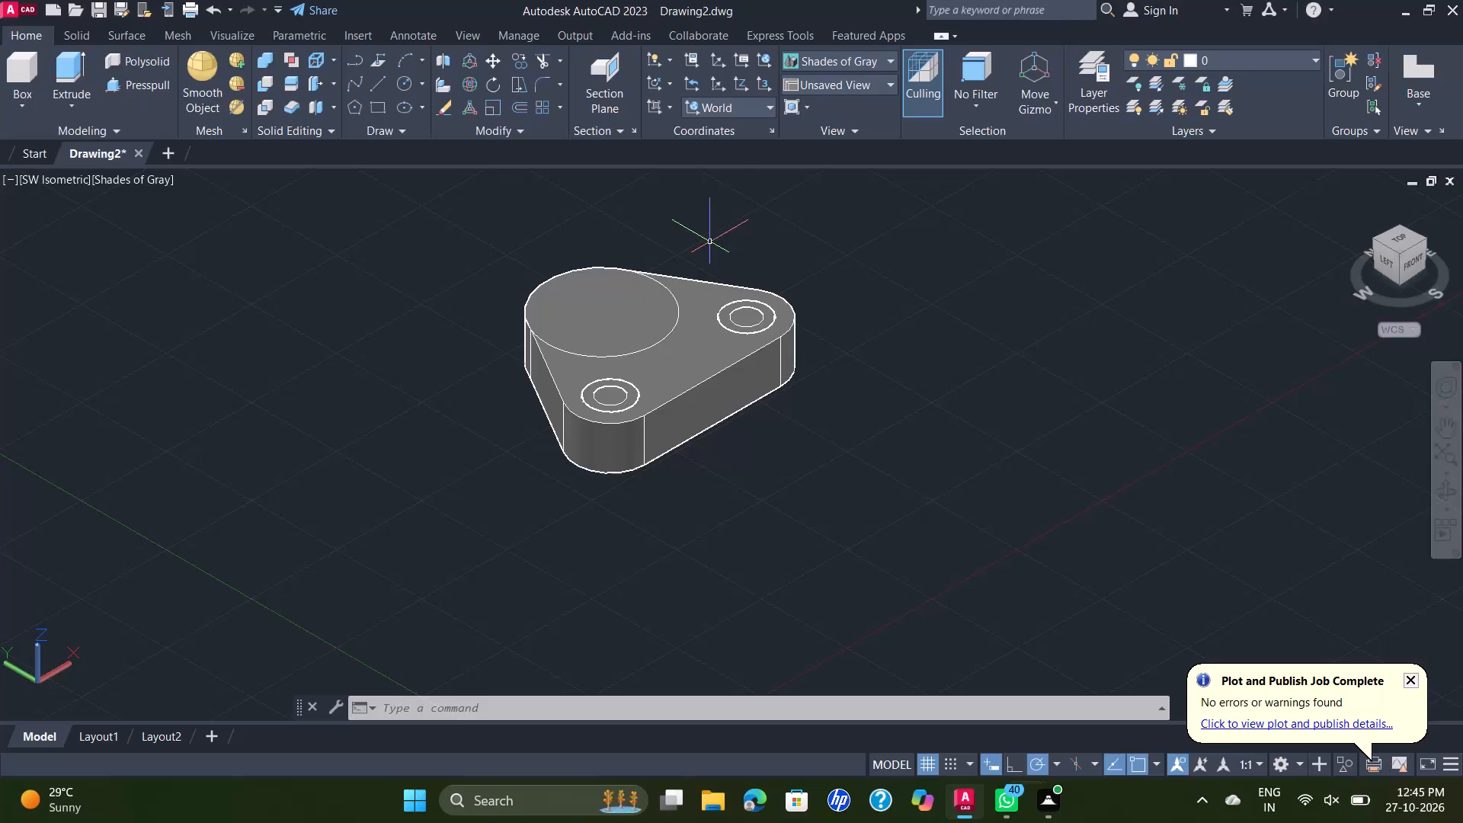
# Presspull the radius 32 circle on the plate's top face upward by 11 mm.
pyautogui.click(126, 78)
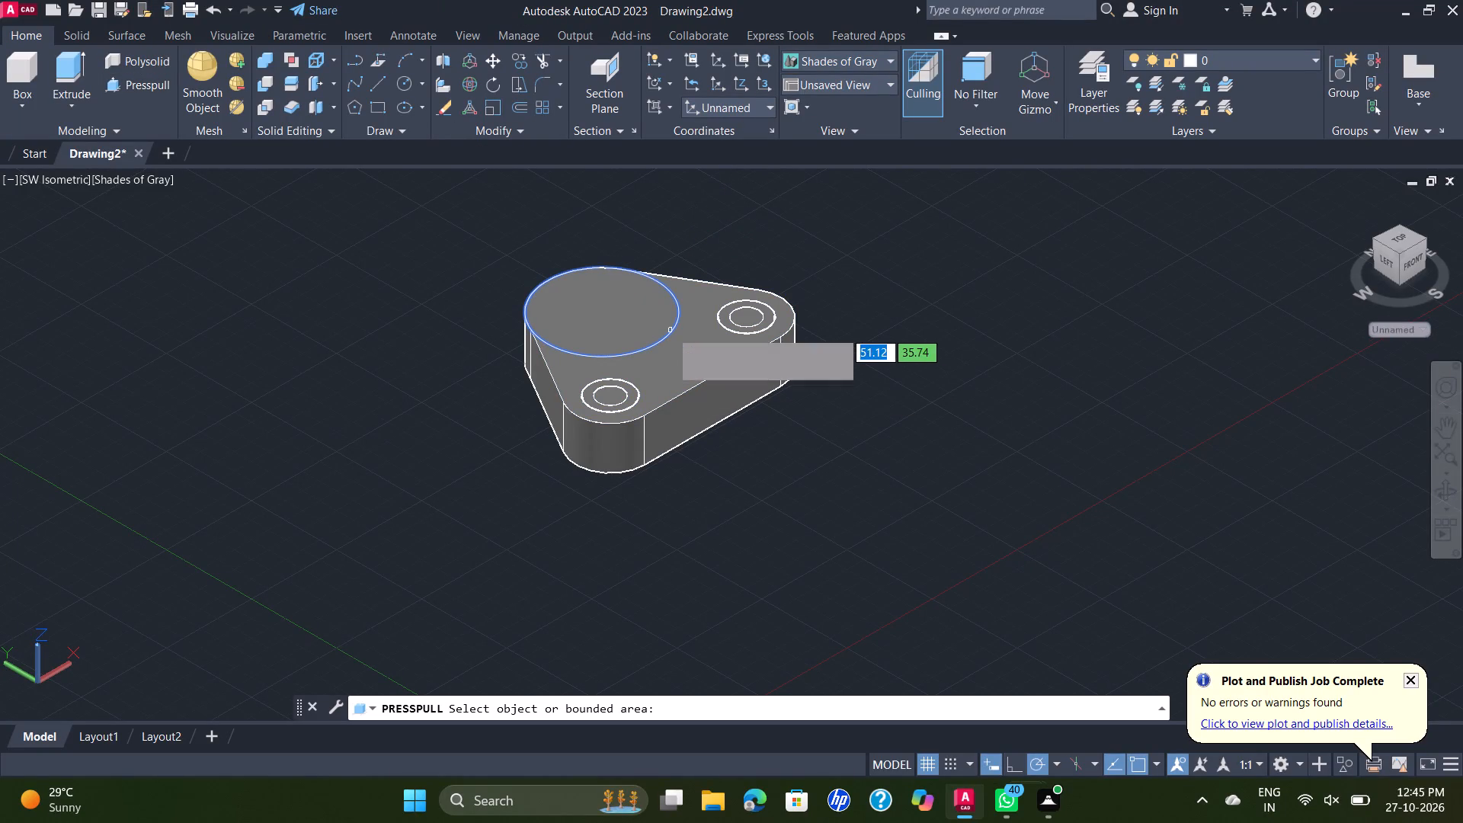
pyautogui.click(671, 331)
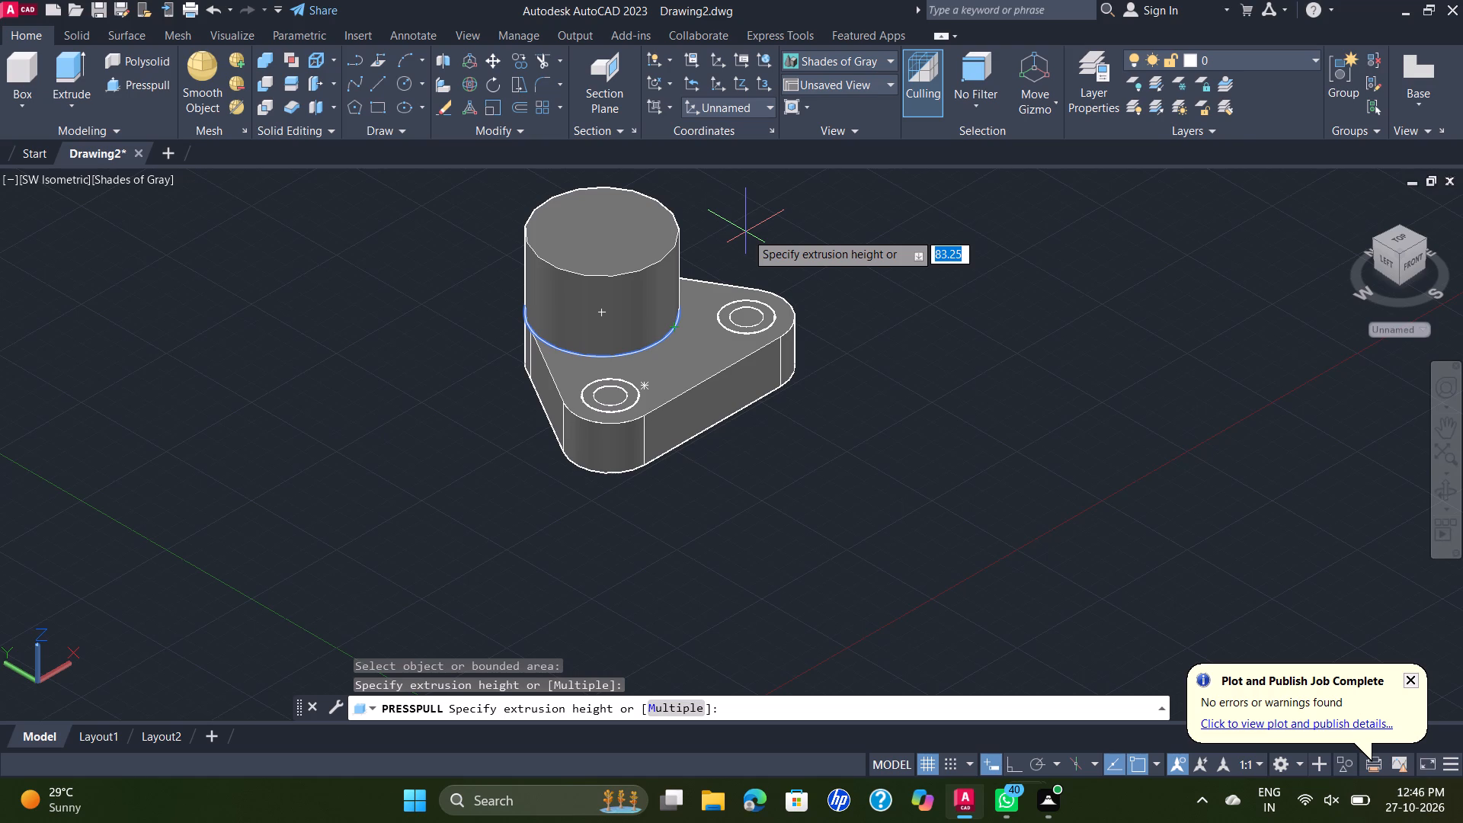
pyautogui.write('11')
pyautogui.press('Return')
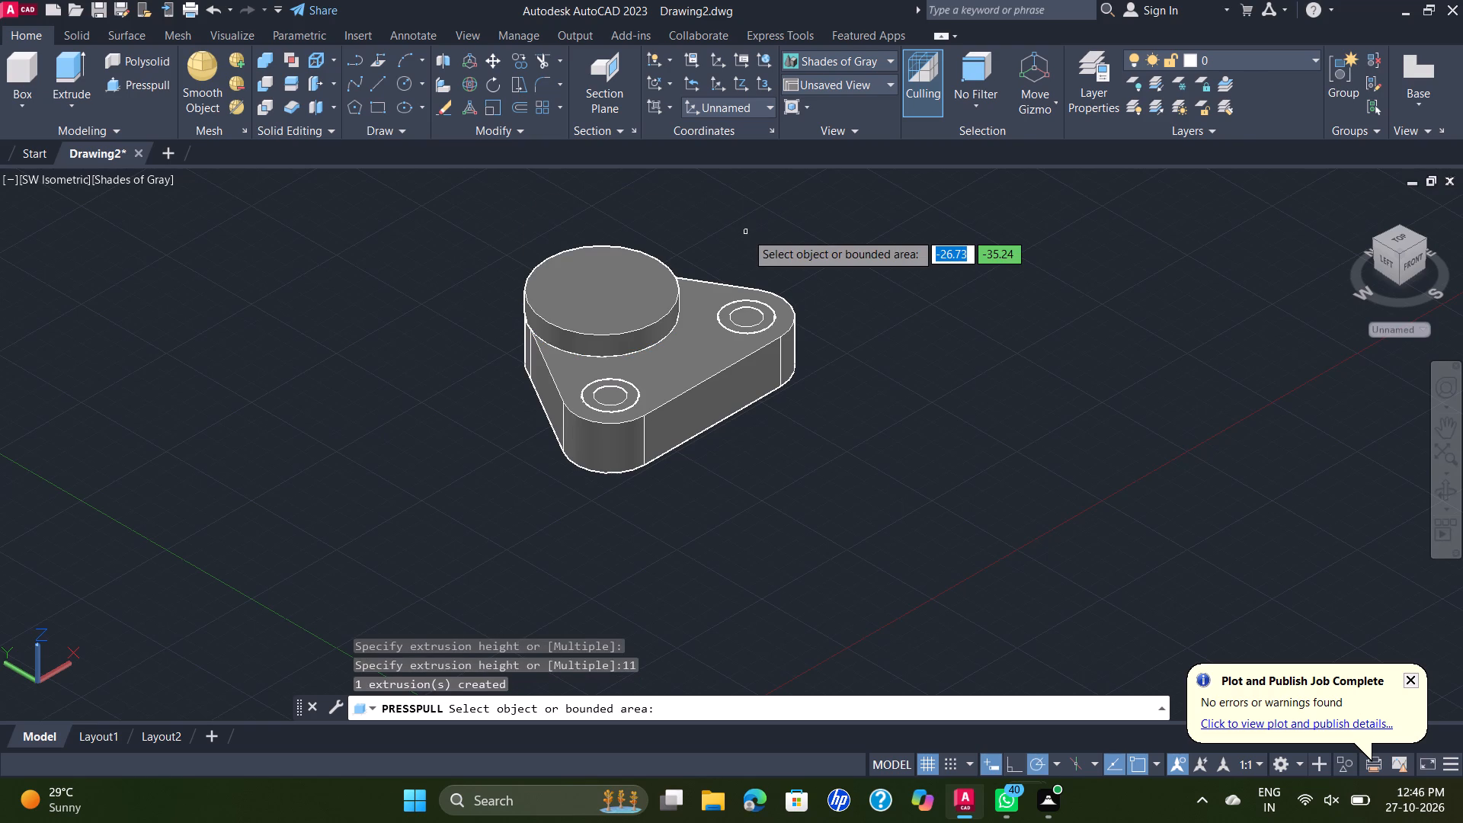
pyautogui.press('Escape')
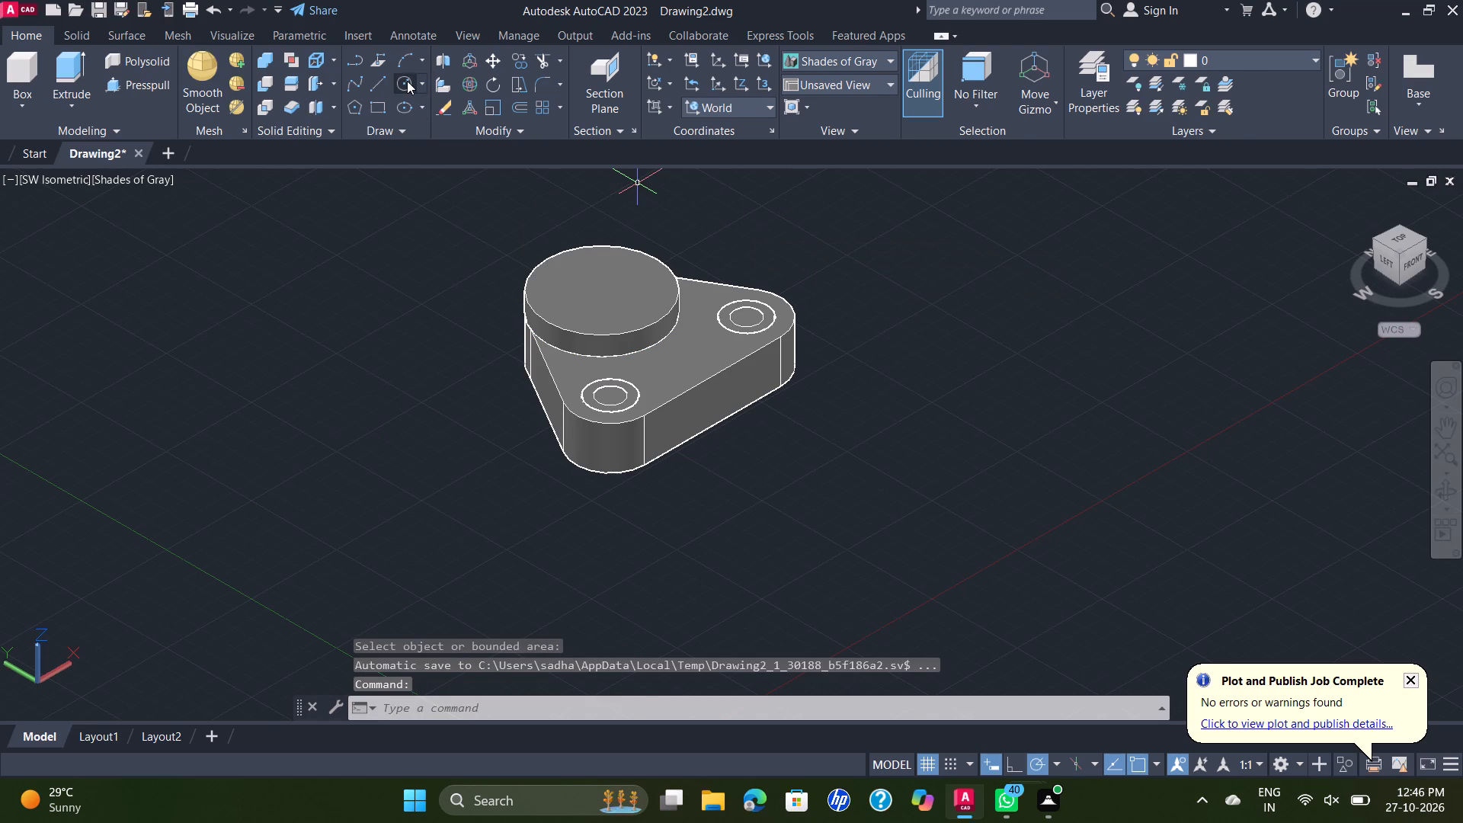
# Draw a circle of radius 20 mm on the round boss's top face, centred on the boss.
pyautogui.press('c')
pyautogui.press('Return')
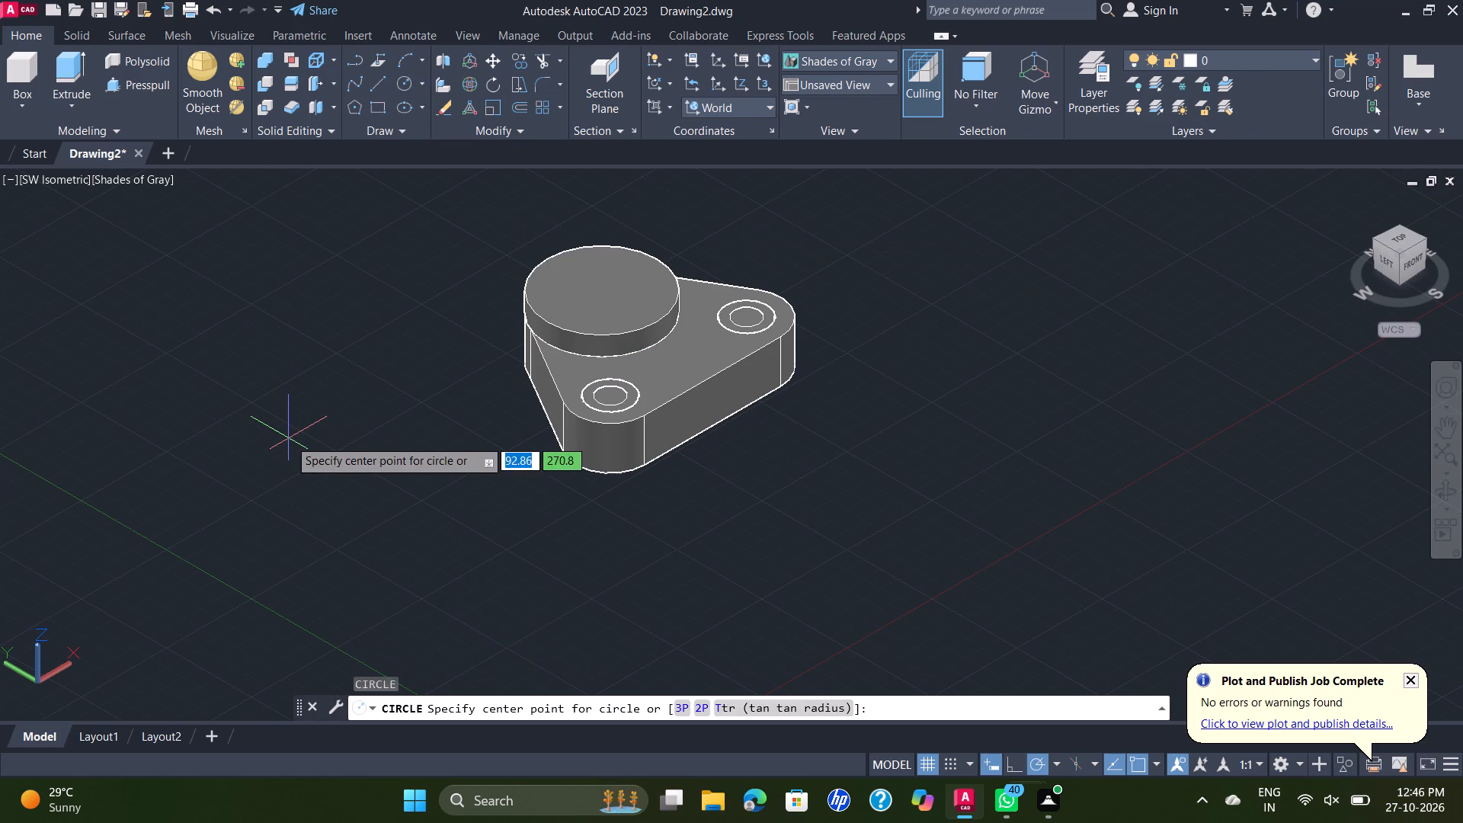
pyautogui.click(601, 290)
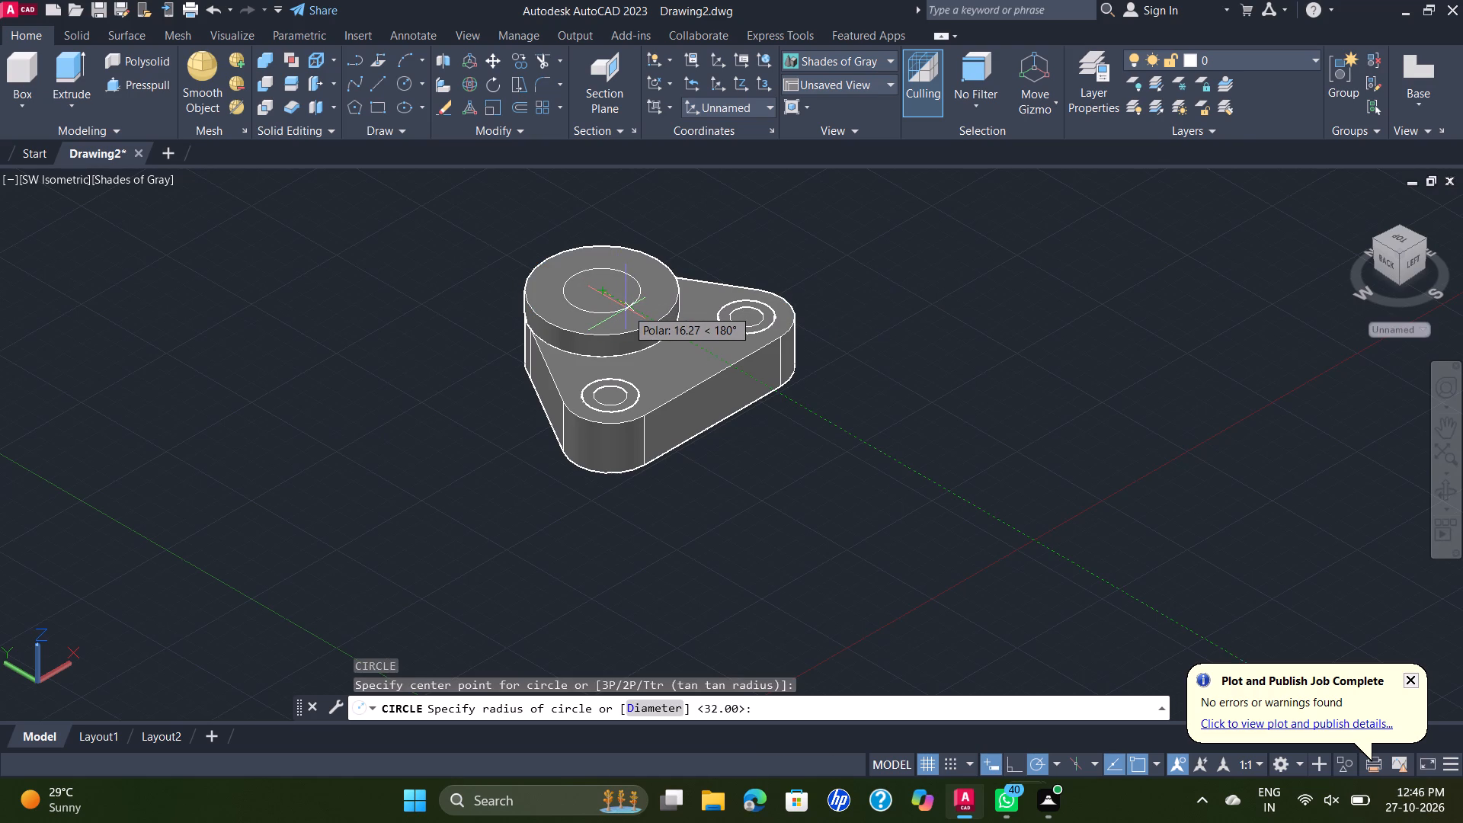
pyautogui.write('20')
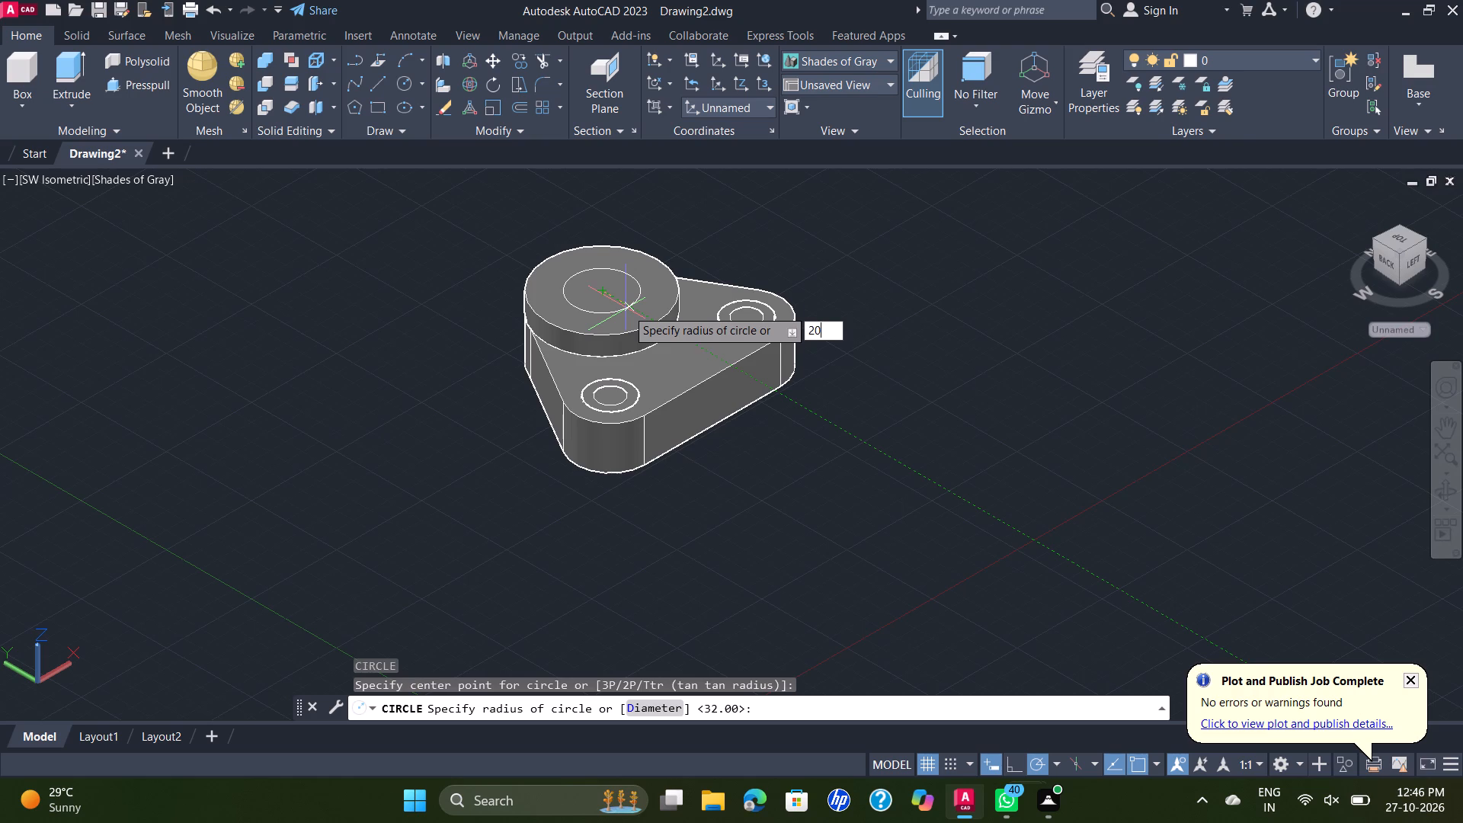
pyautogui.press('Return')
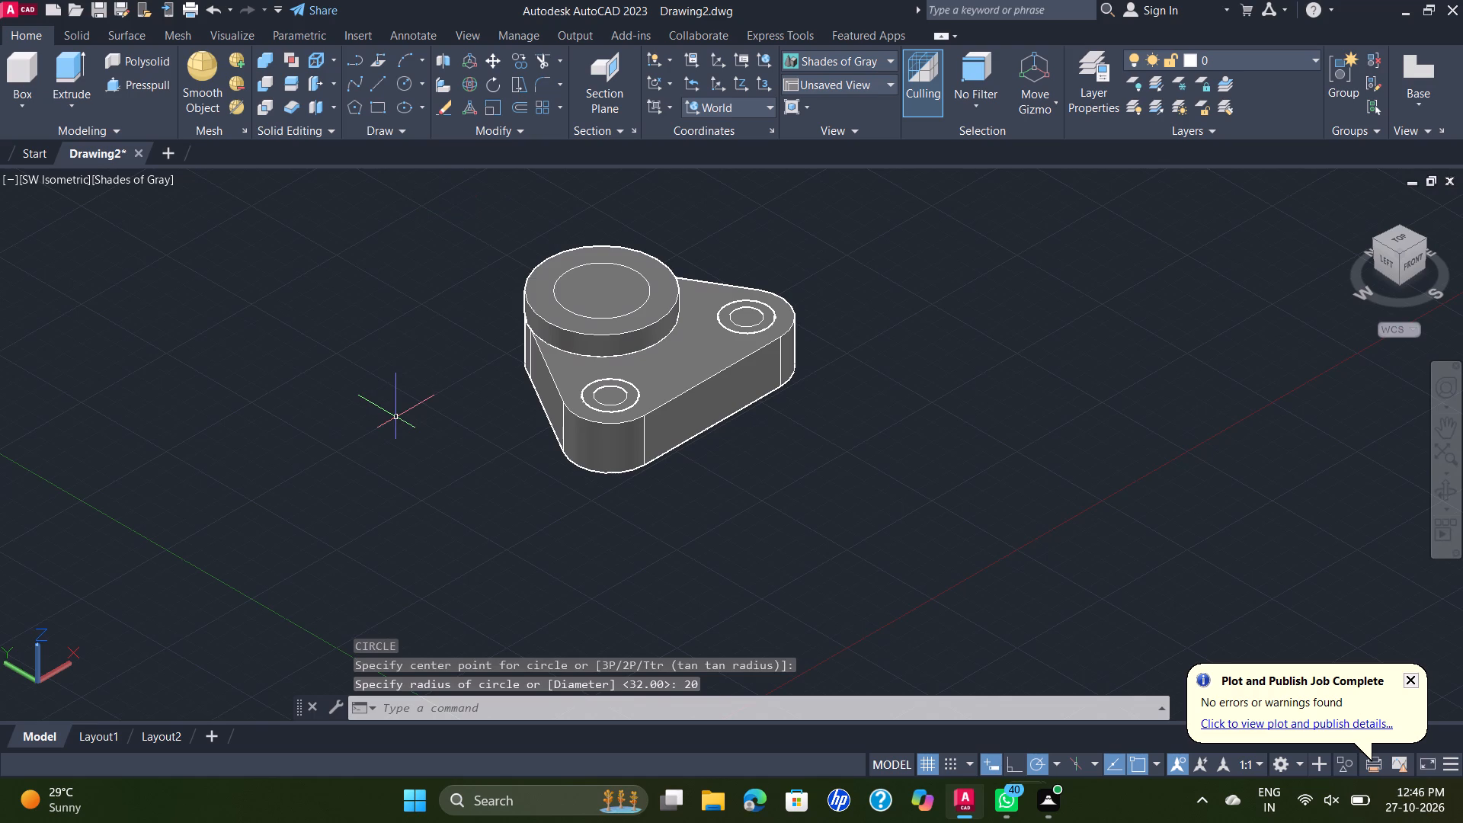
# Start the keyway outline with a 2.5 mm line from the boss's centre, perpendicular to the keyway direction.
pyautogui.press('l')
pyautogui.press('Return')
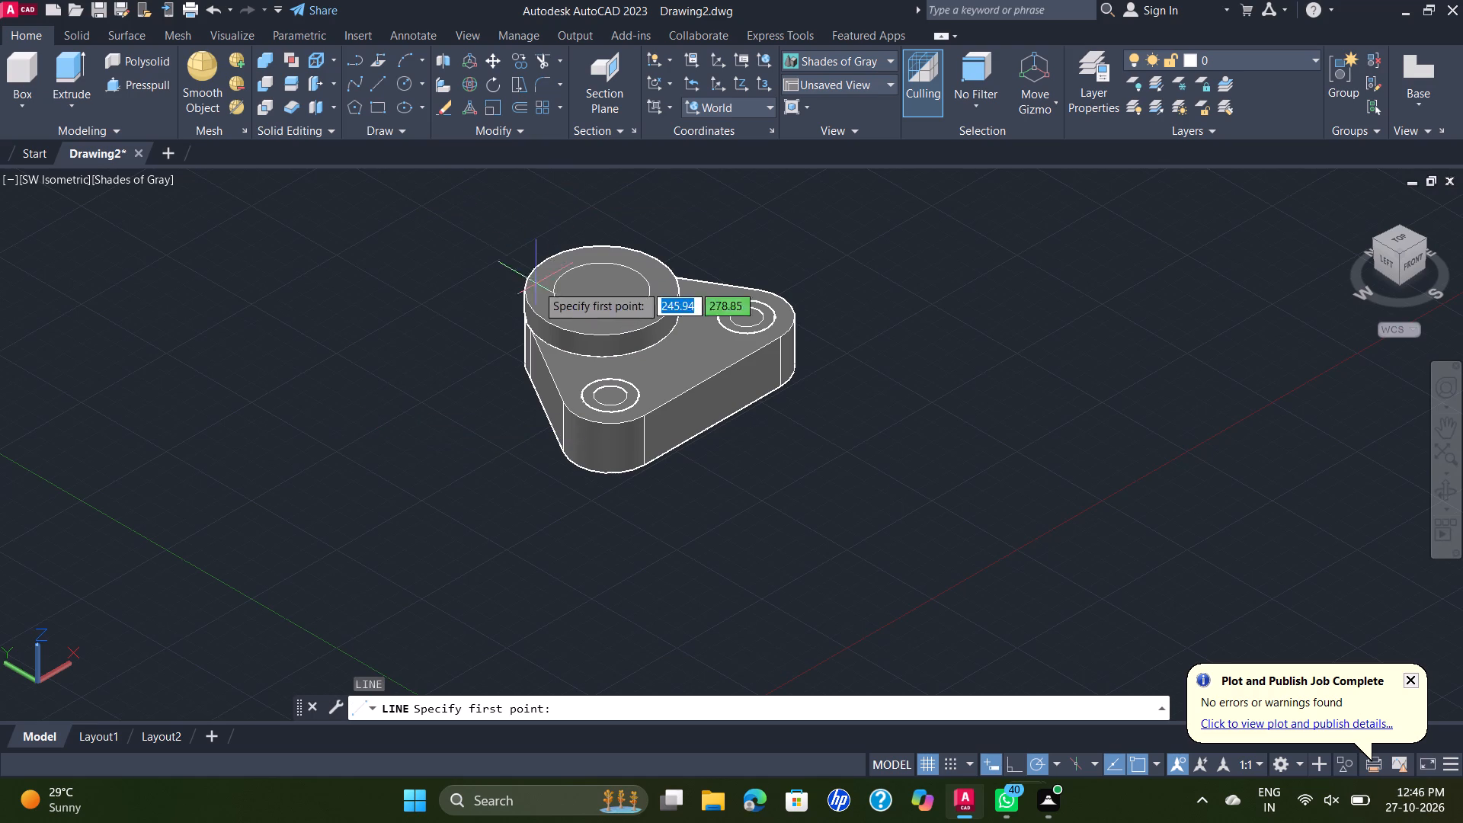
pyautogui.click(607, 291)
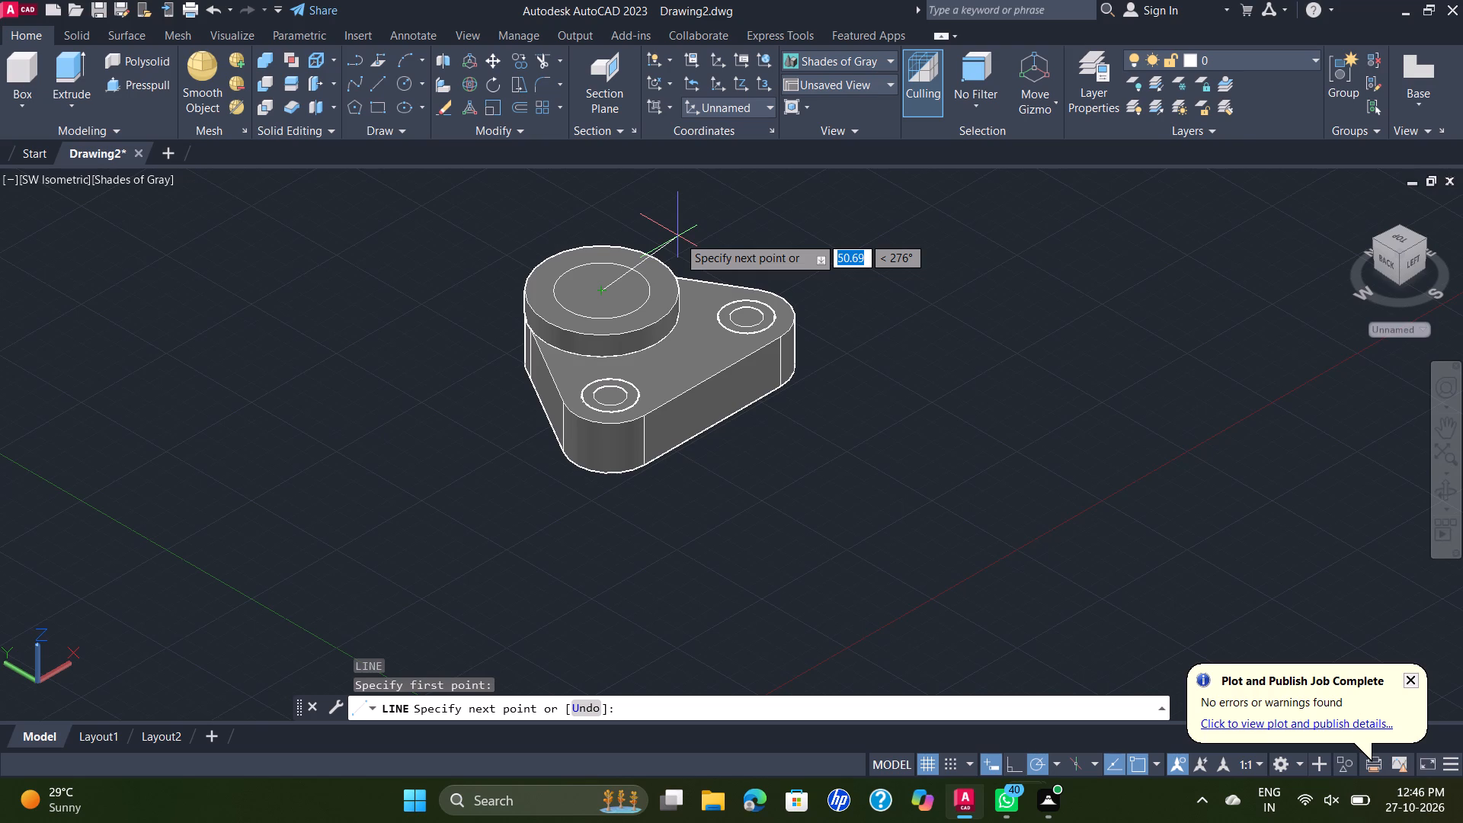
pyautogui.write('2.5')
pyautogui.press('Return')
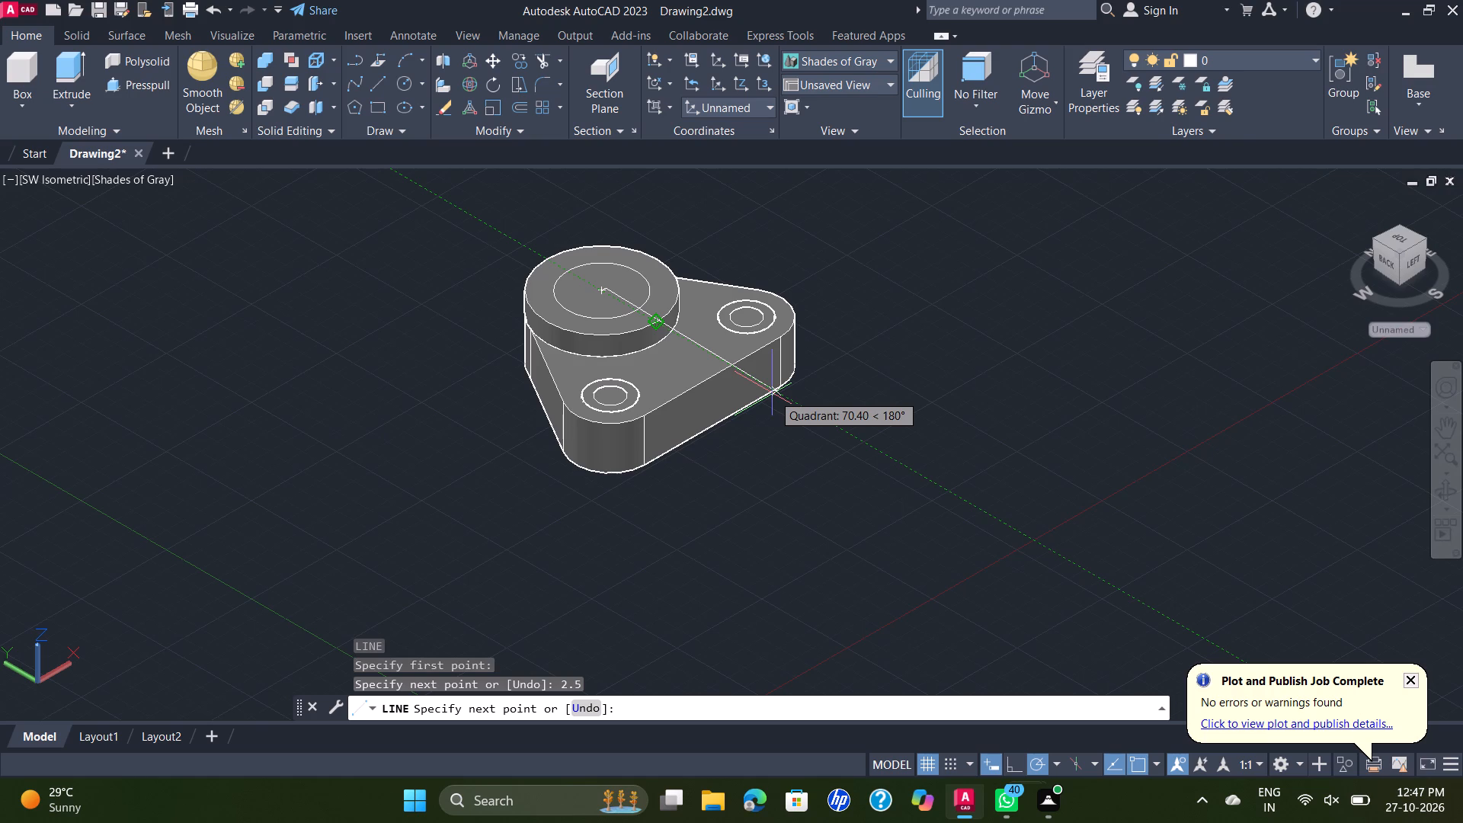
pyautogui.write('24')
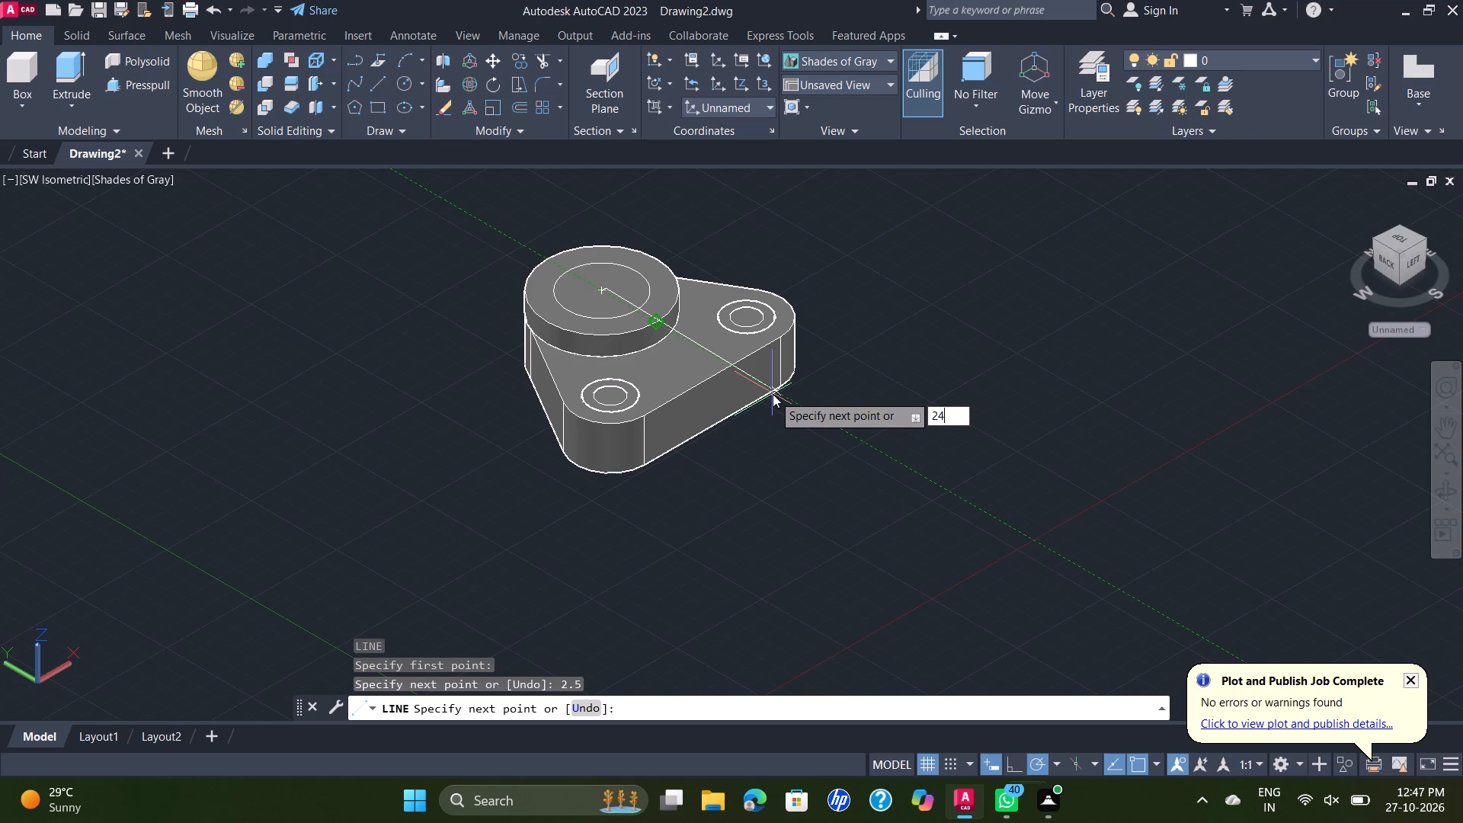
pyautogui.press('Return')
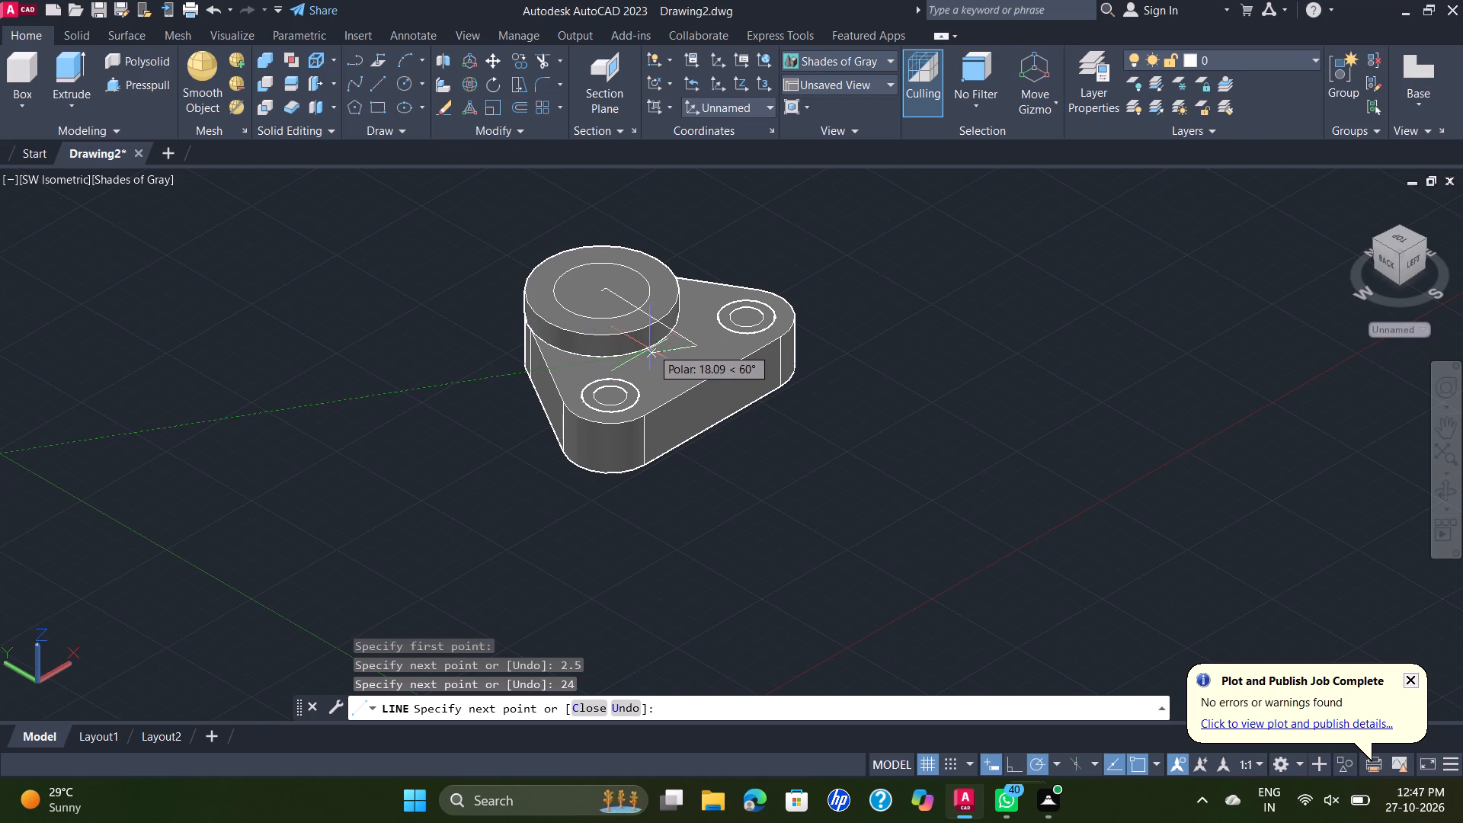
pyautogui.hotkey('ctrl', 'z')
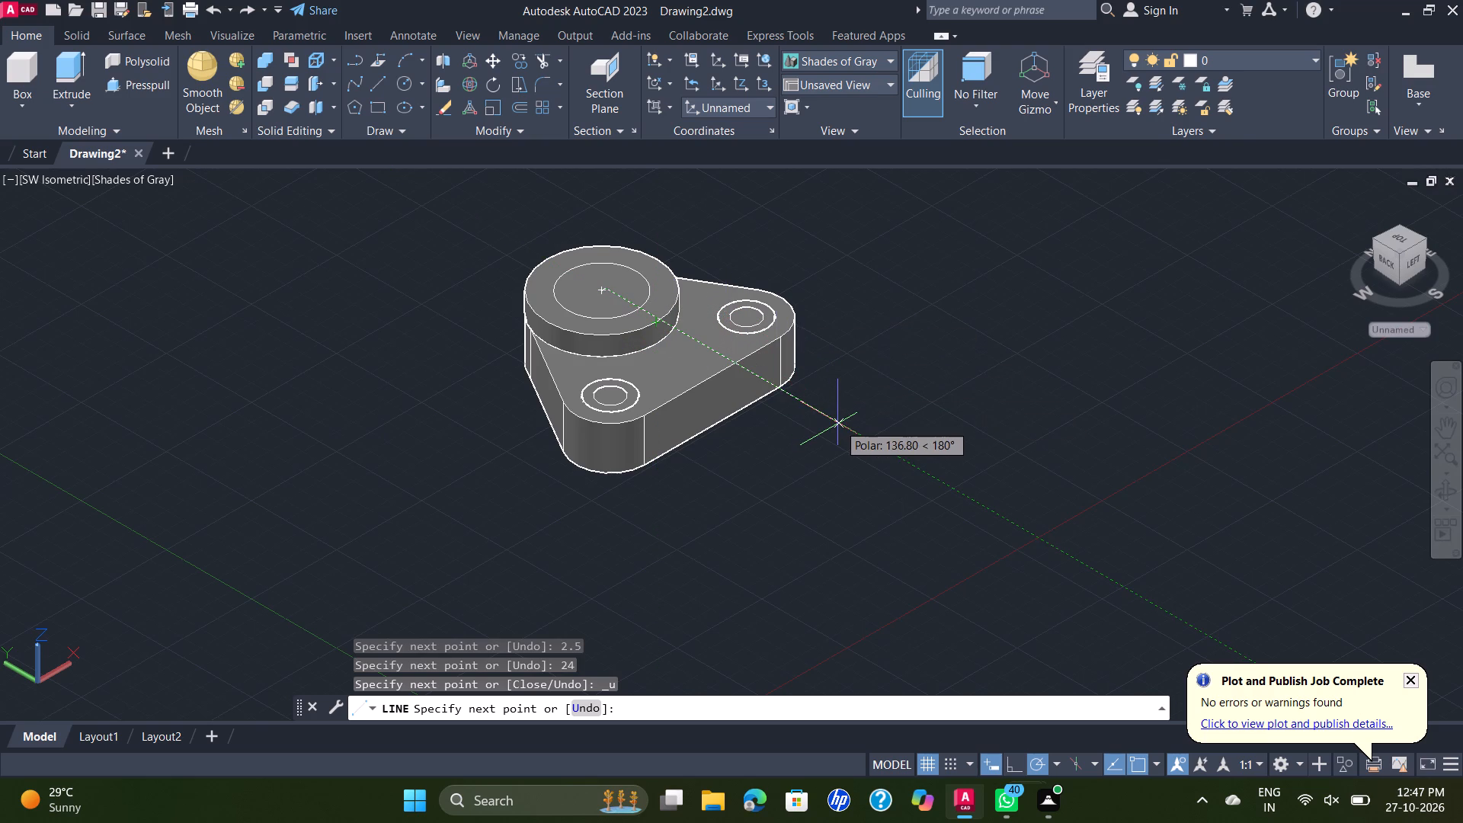
# Complete the keyway outline with a 24 mm line past the radius 20 circle, a 5 mm end line and a parallel 24 mm return line.
pyautogui.write('24')
pyautogui.press('Return')
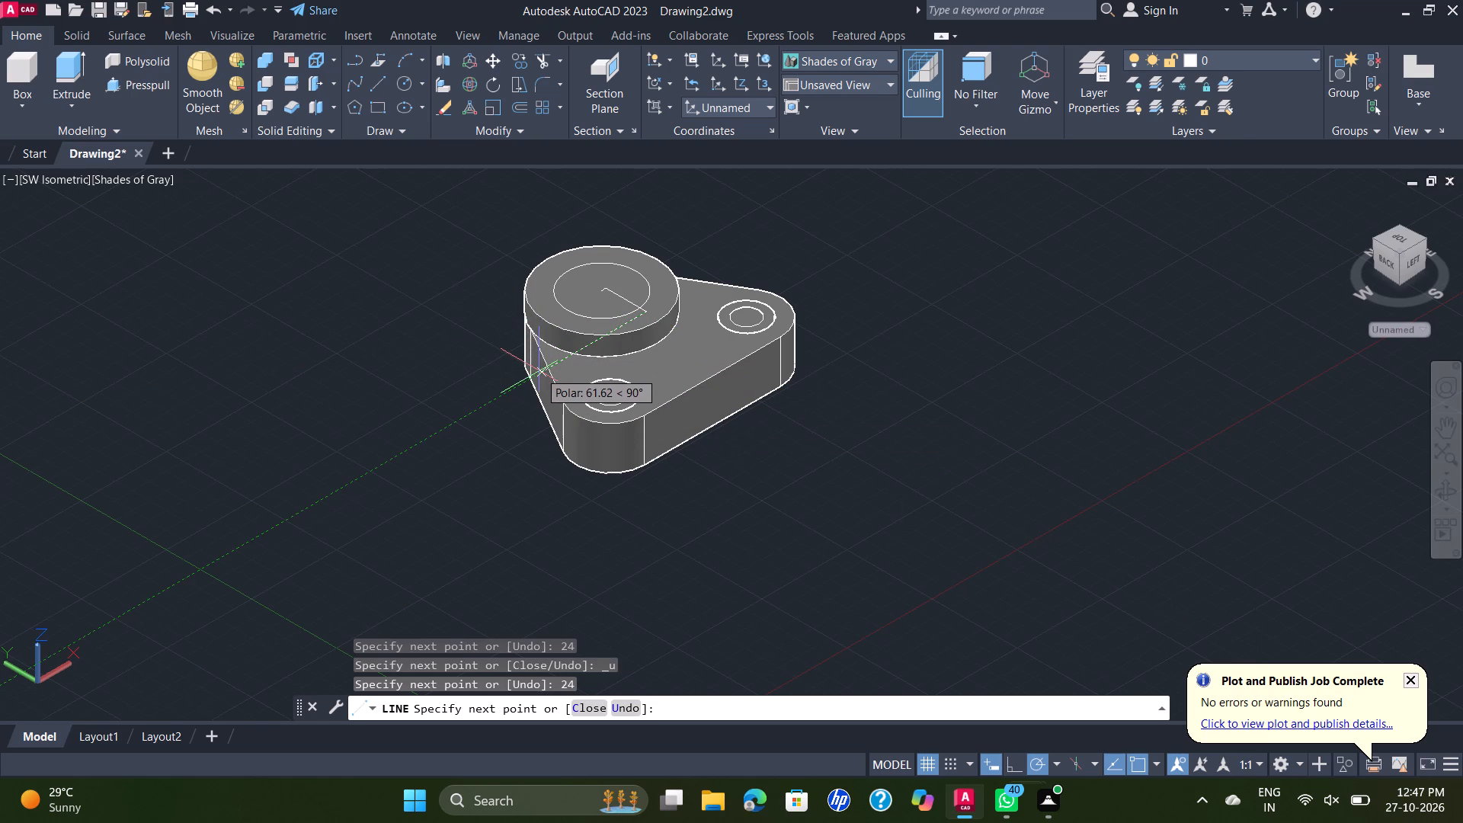
pyautogui.press('2')
pyautogui.press('BackSpace')
pyautogui.press('5')
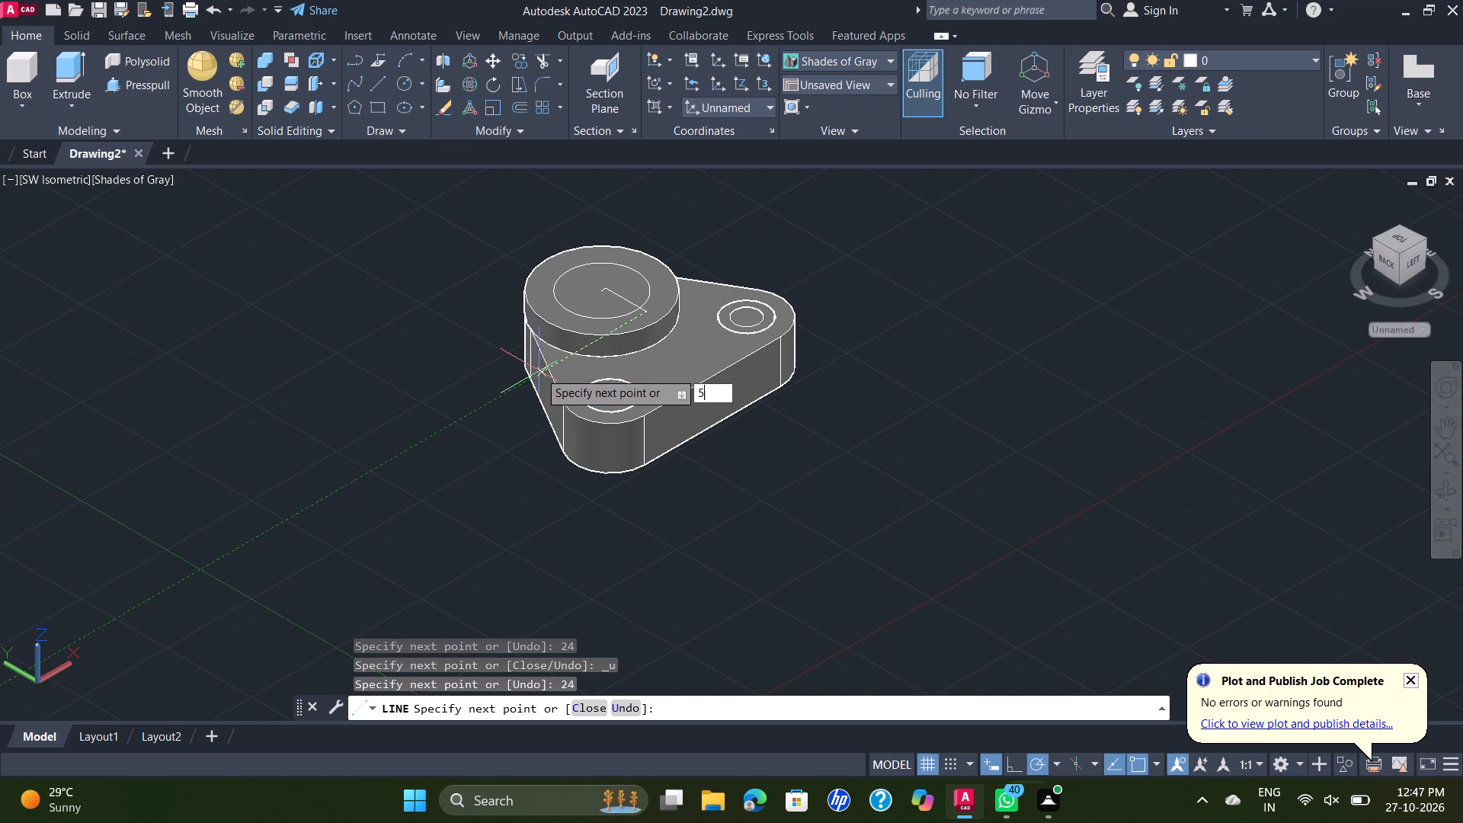
pyautogui.press('Return')
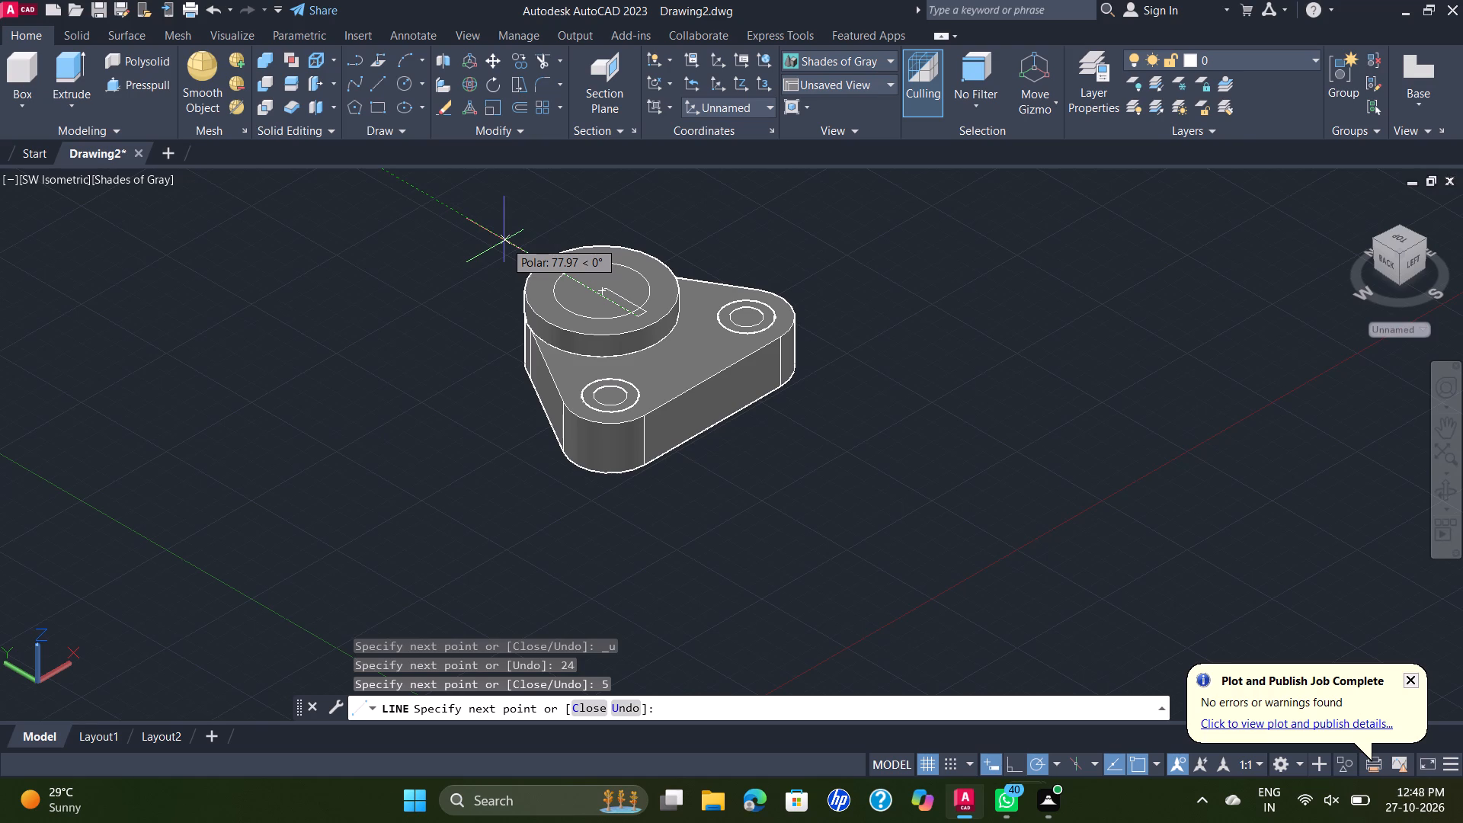
pyautogui.write('24')
pyautogui.press('Return')
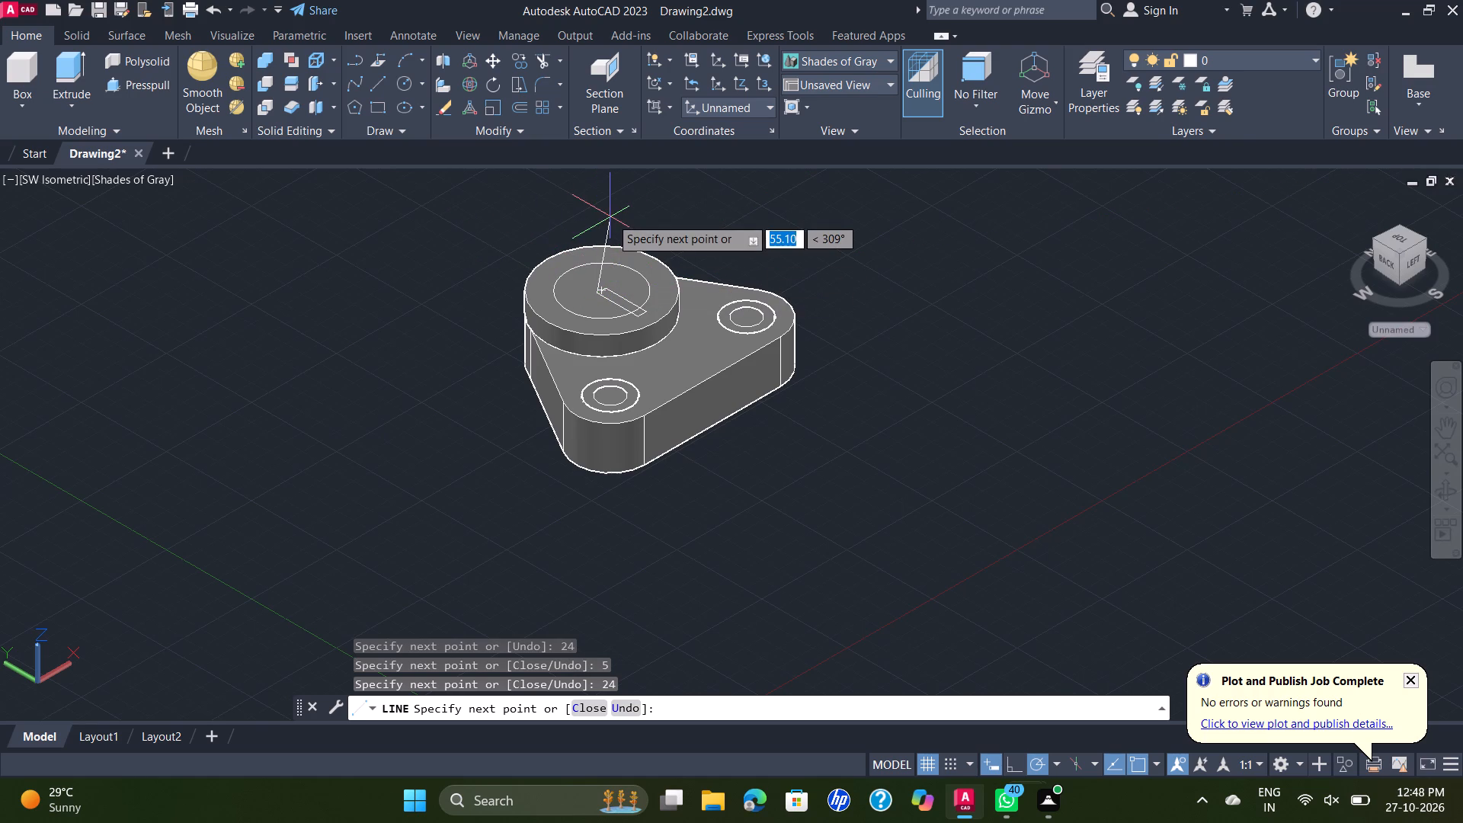
pyautogui.press('Escape')
# Set the model's visual style to 2D Wireframe.
pyautogui.scroll(2, 630, 297)
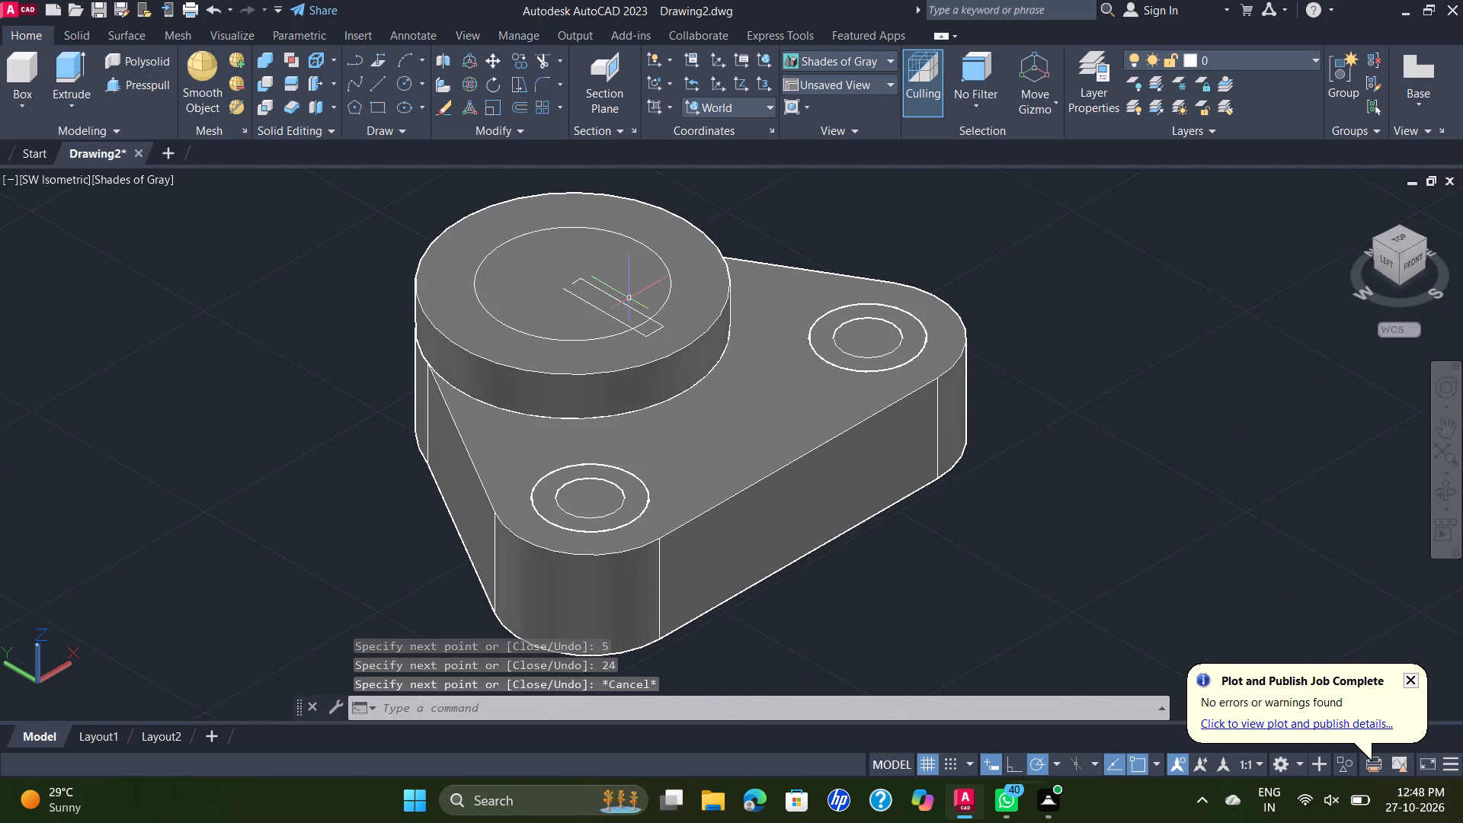
pyautogui.scroll(1, 673, 329)
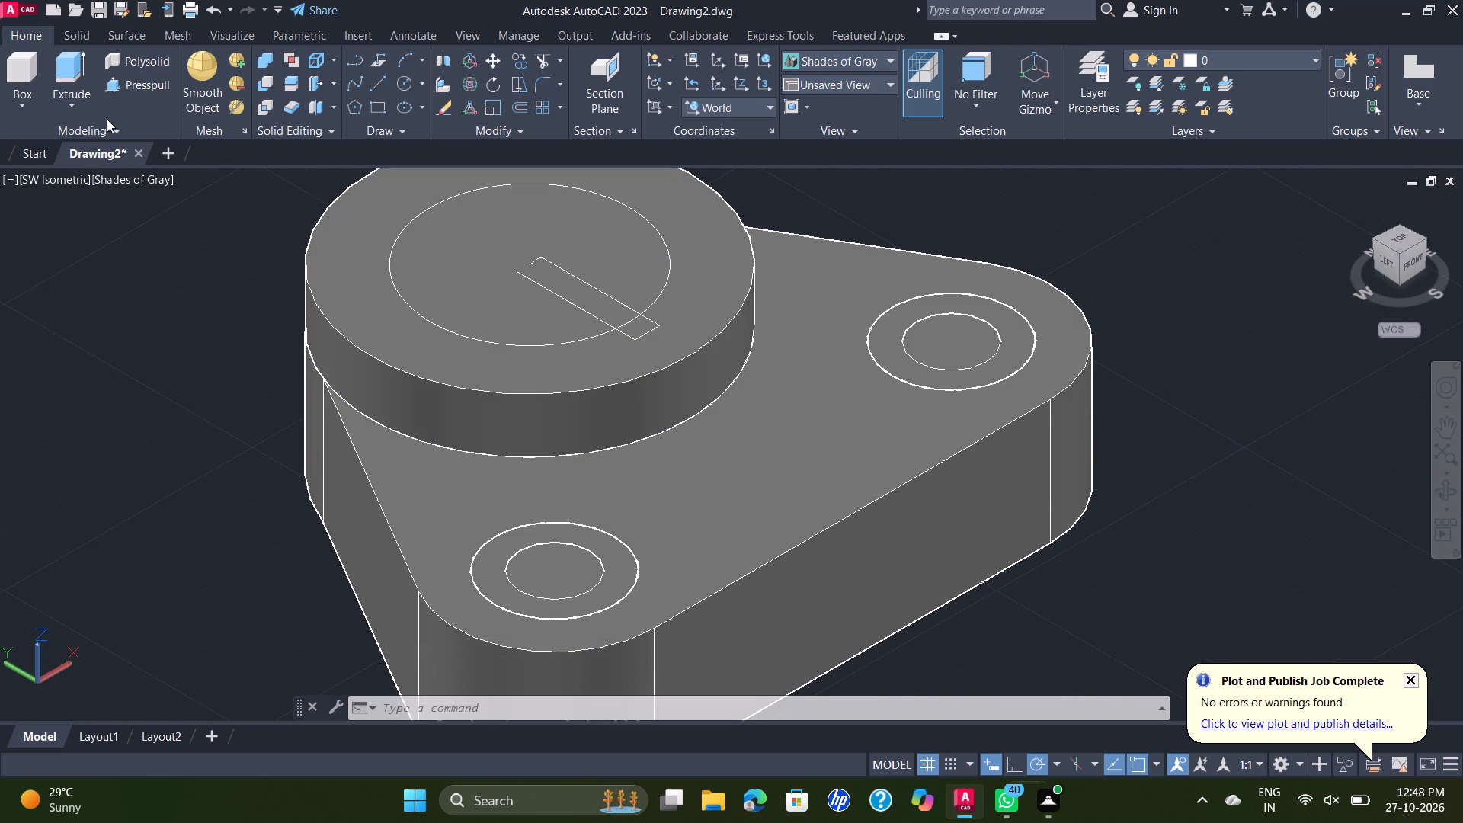
pyautogui.click(140, 183)
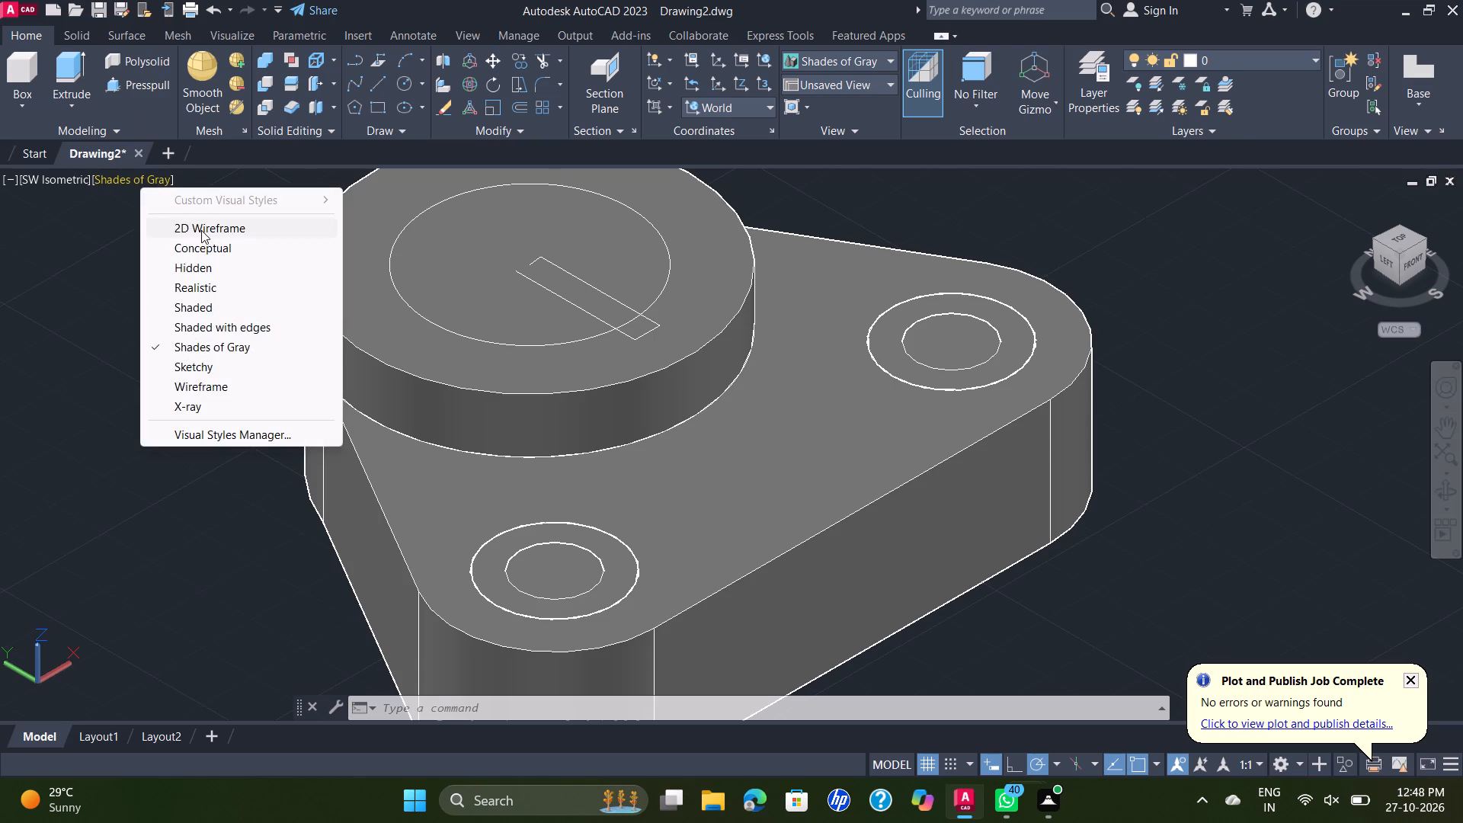
pyautogui.click(201, 230)
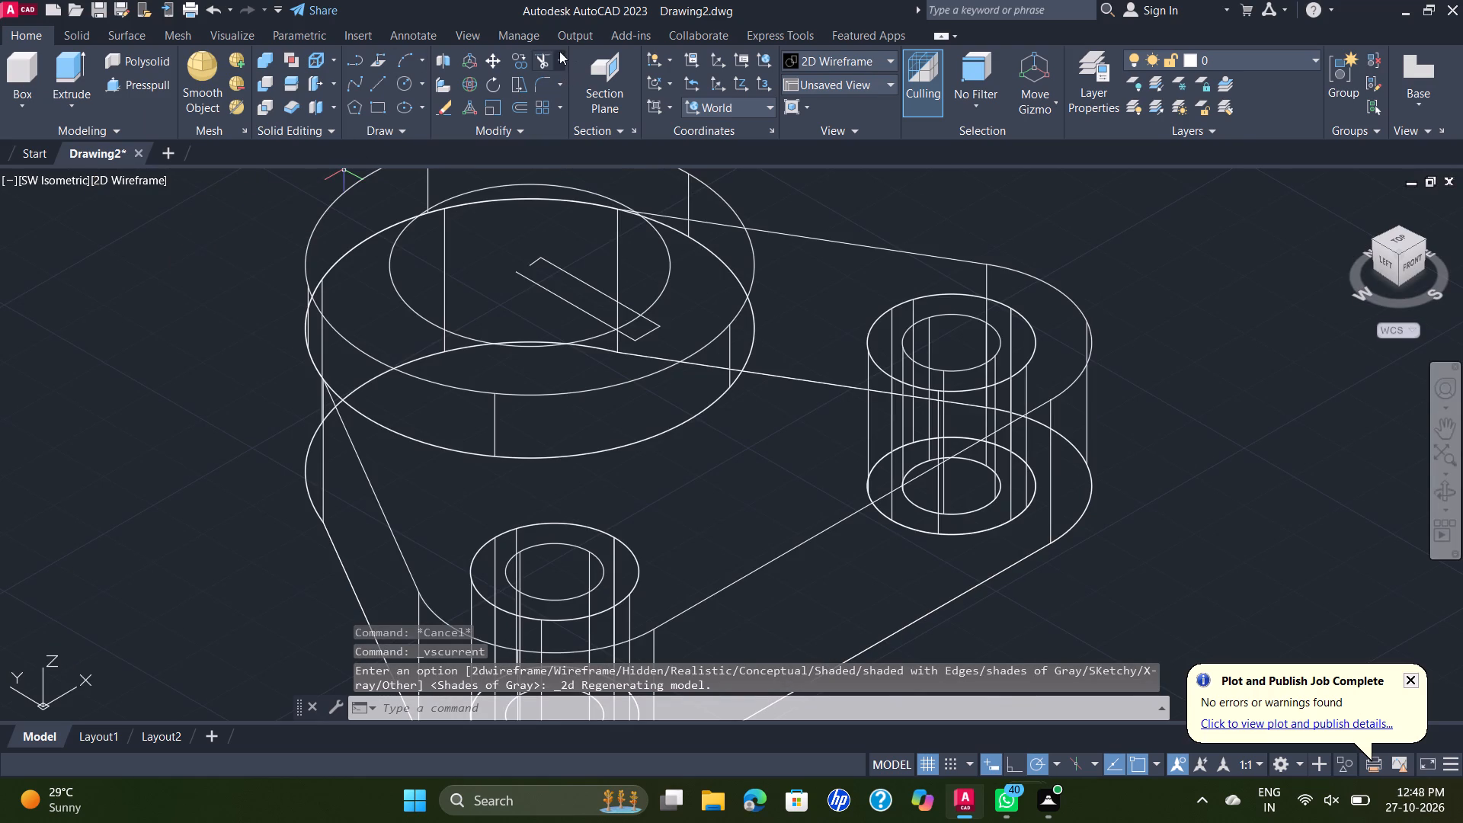
# Trim the keyway lines inside the radius 20 circle and the circle's arc between them, leaving a single keyed-hole outline.
pyautogui.click(534, 60)
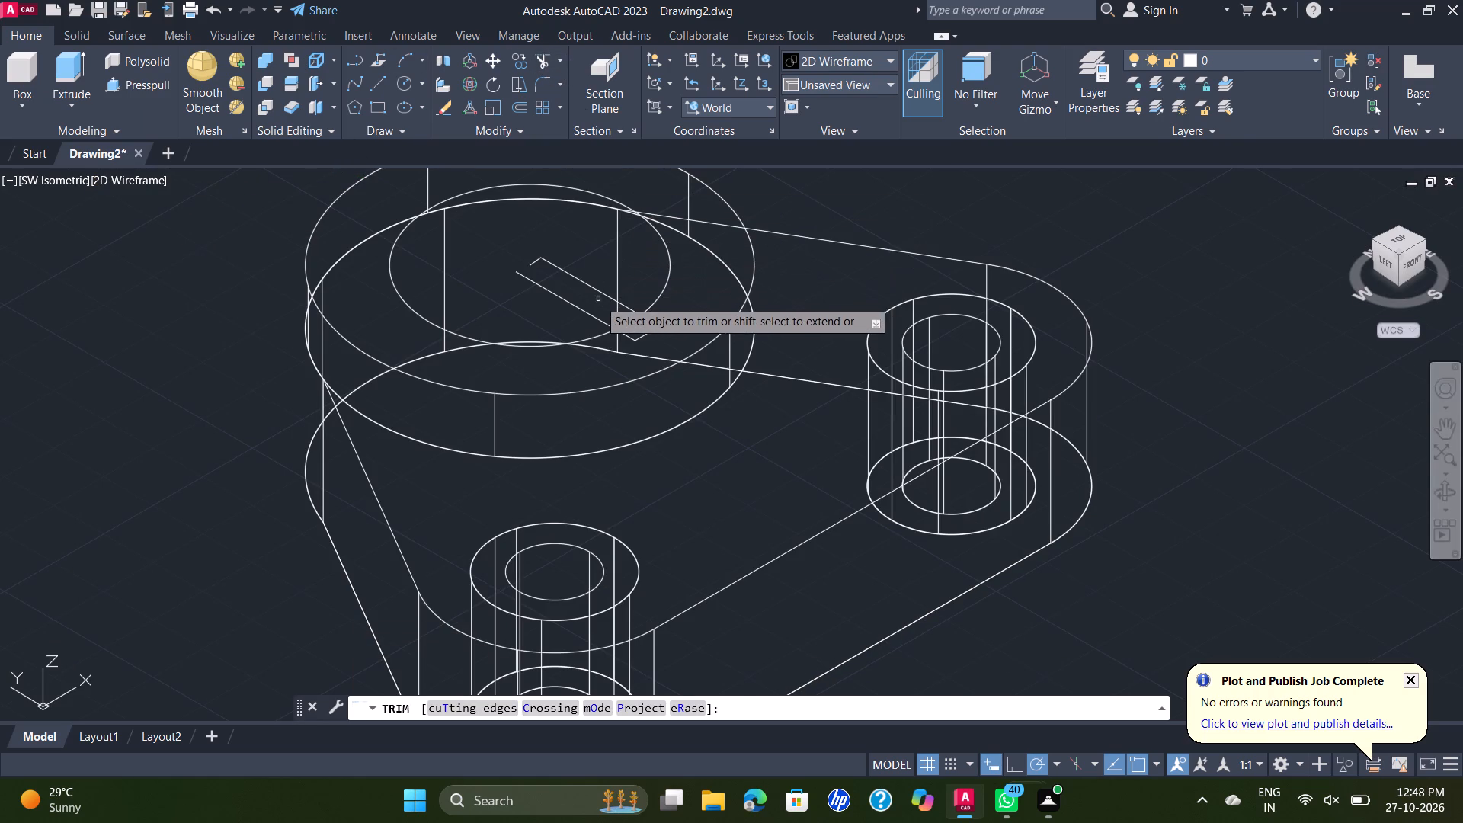
pyautogui.click(600, 292)
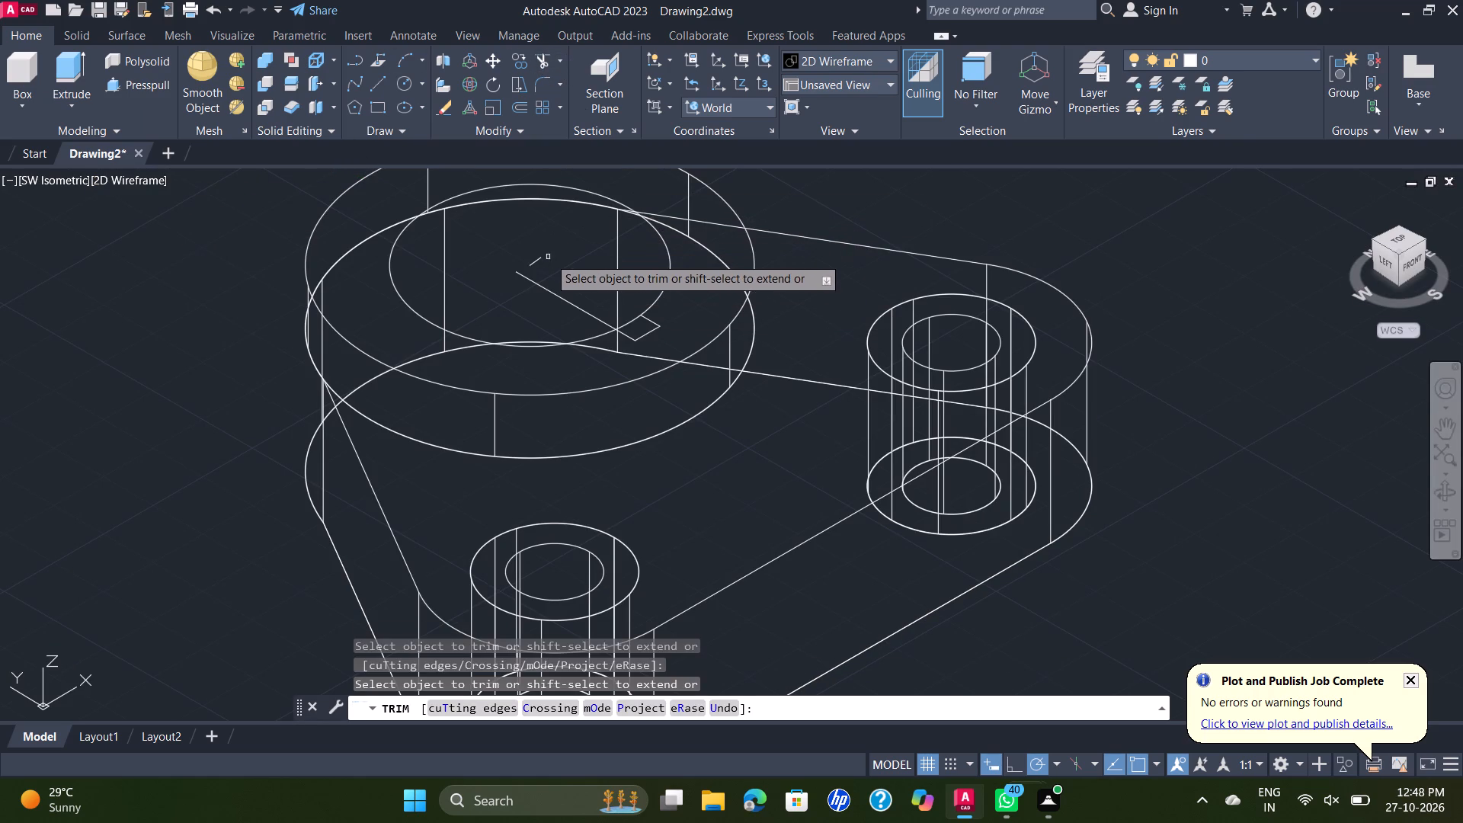
pyautogui.click(540, 259)
pyautogui.click(537, 287)
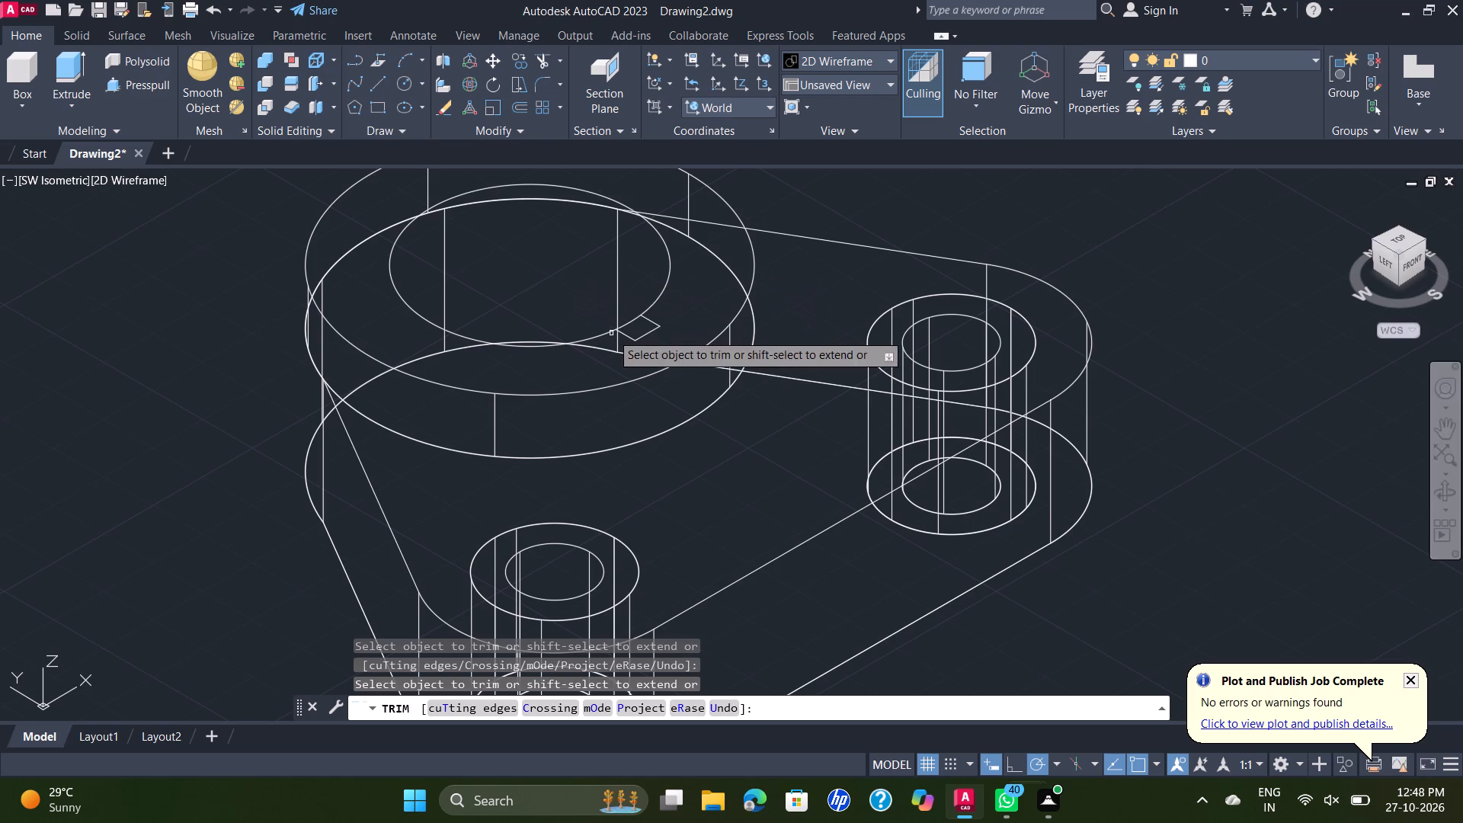
pyautogui.click(623, 327)
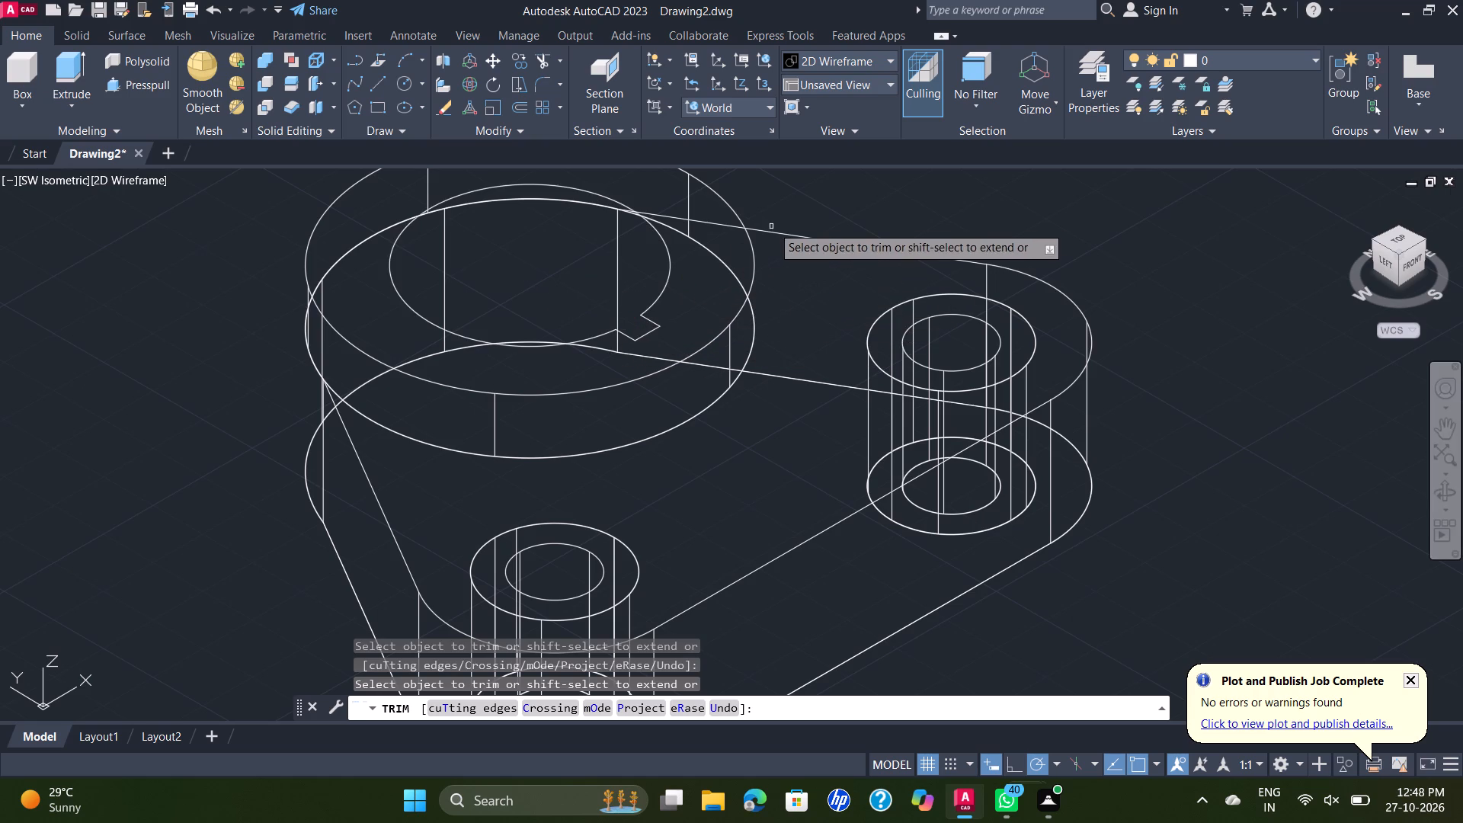
pyautogui.press('Escape')
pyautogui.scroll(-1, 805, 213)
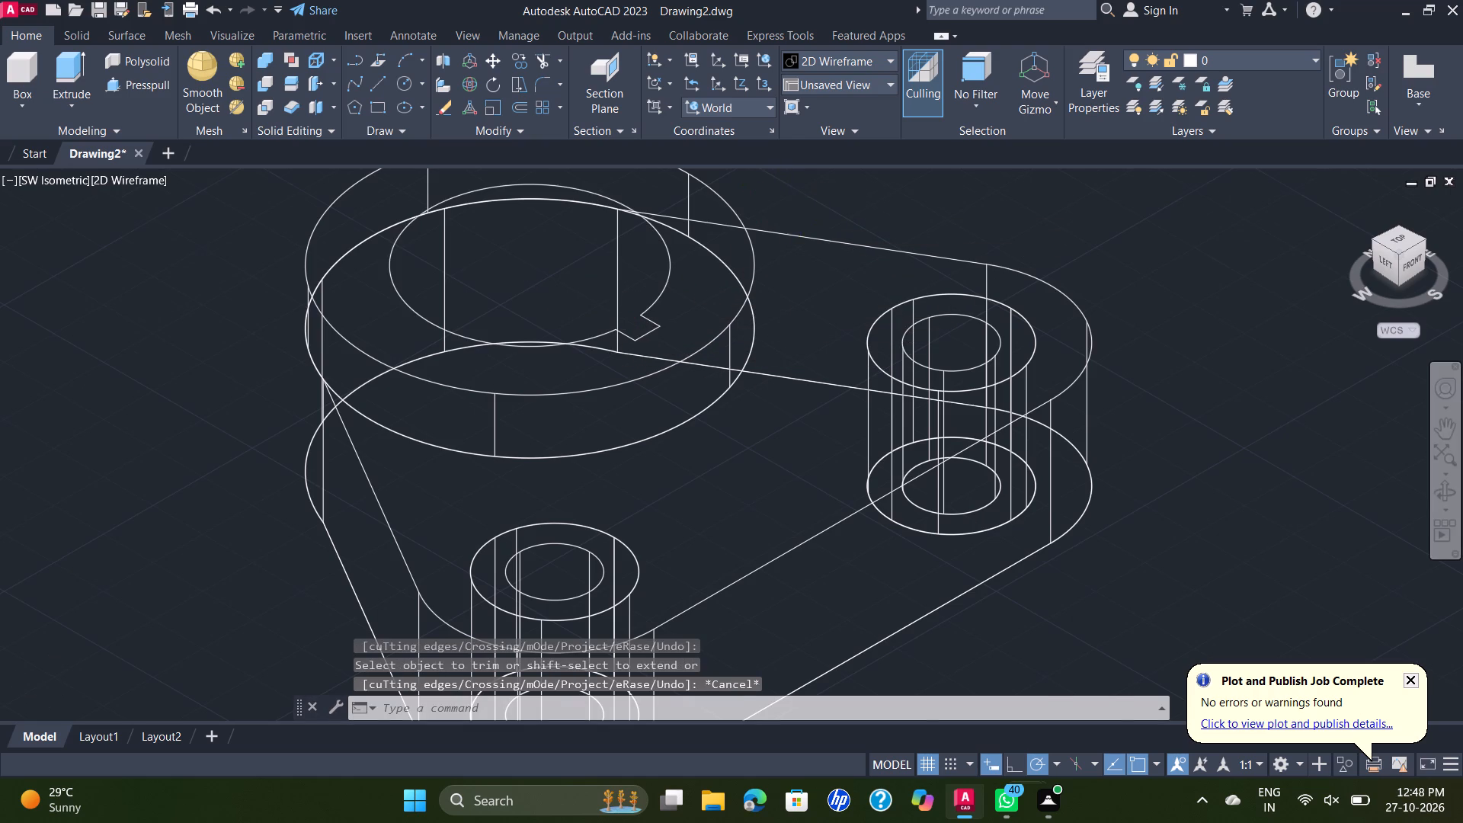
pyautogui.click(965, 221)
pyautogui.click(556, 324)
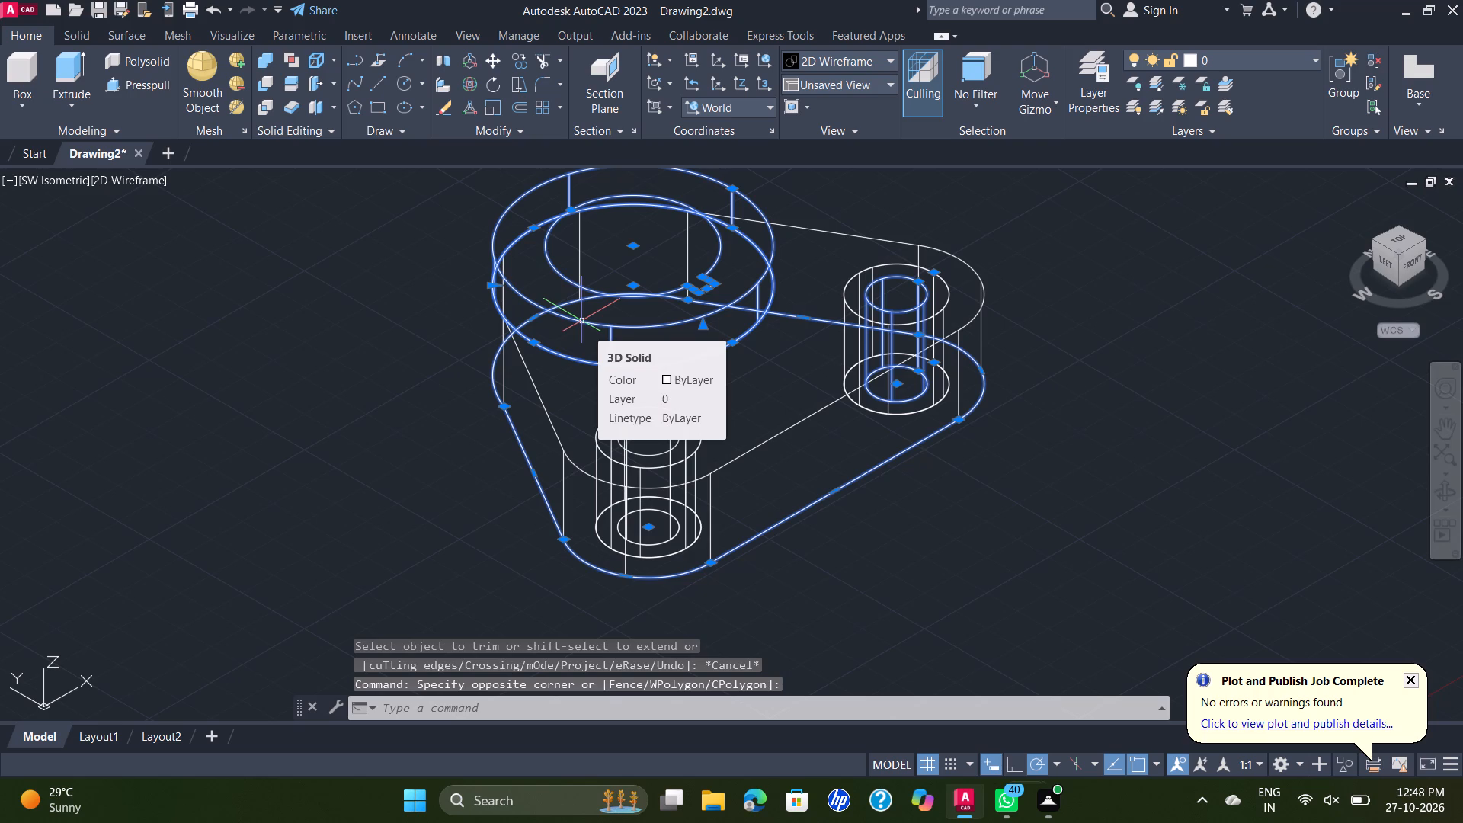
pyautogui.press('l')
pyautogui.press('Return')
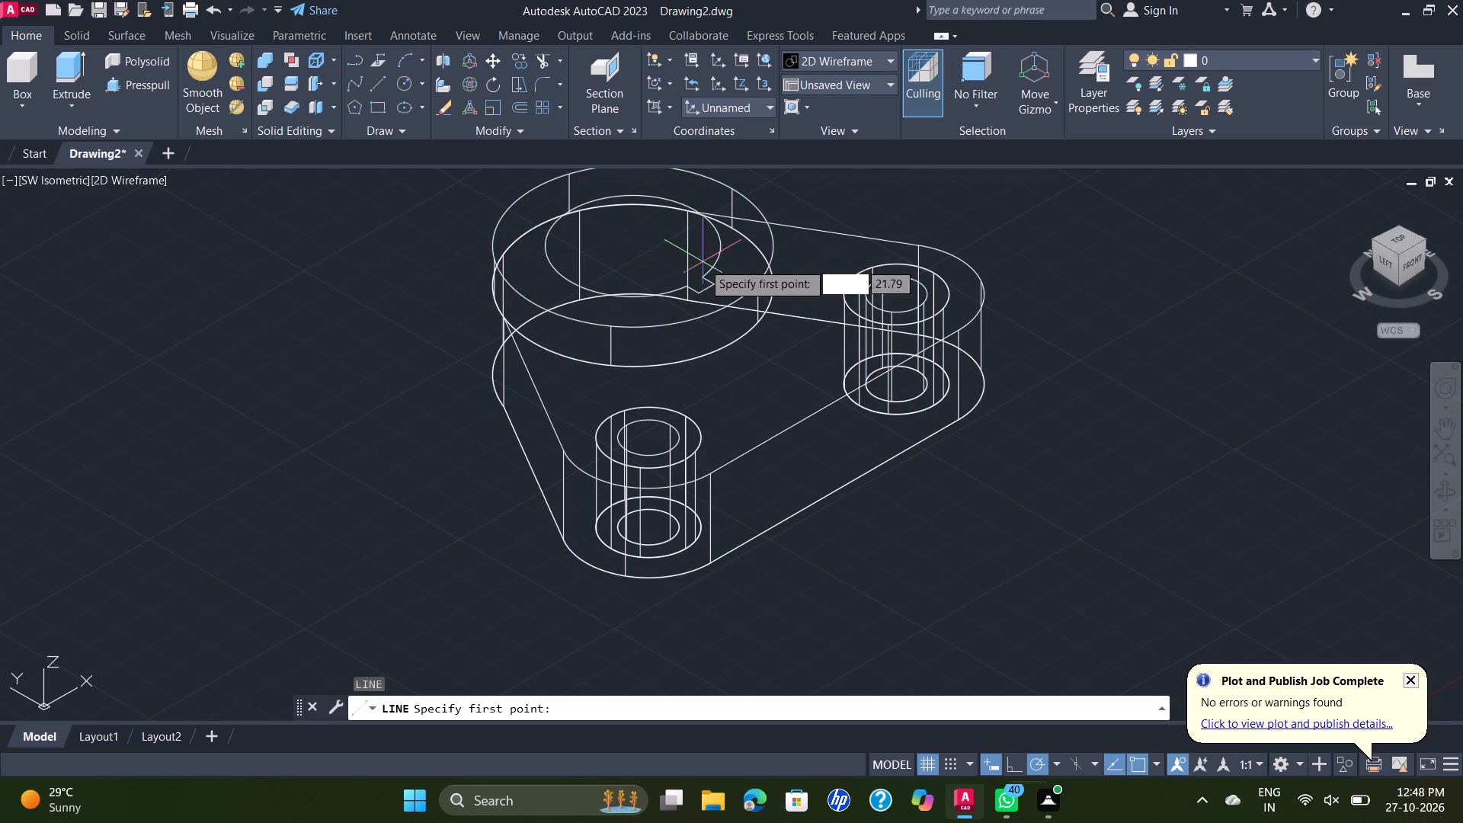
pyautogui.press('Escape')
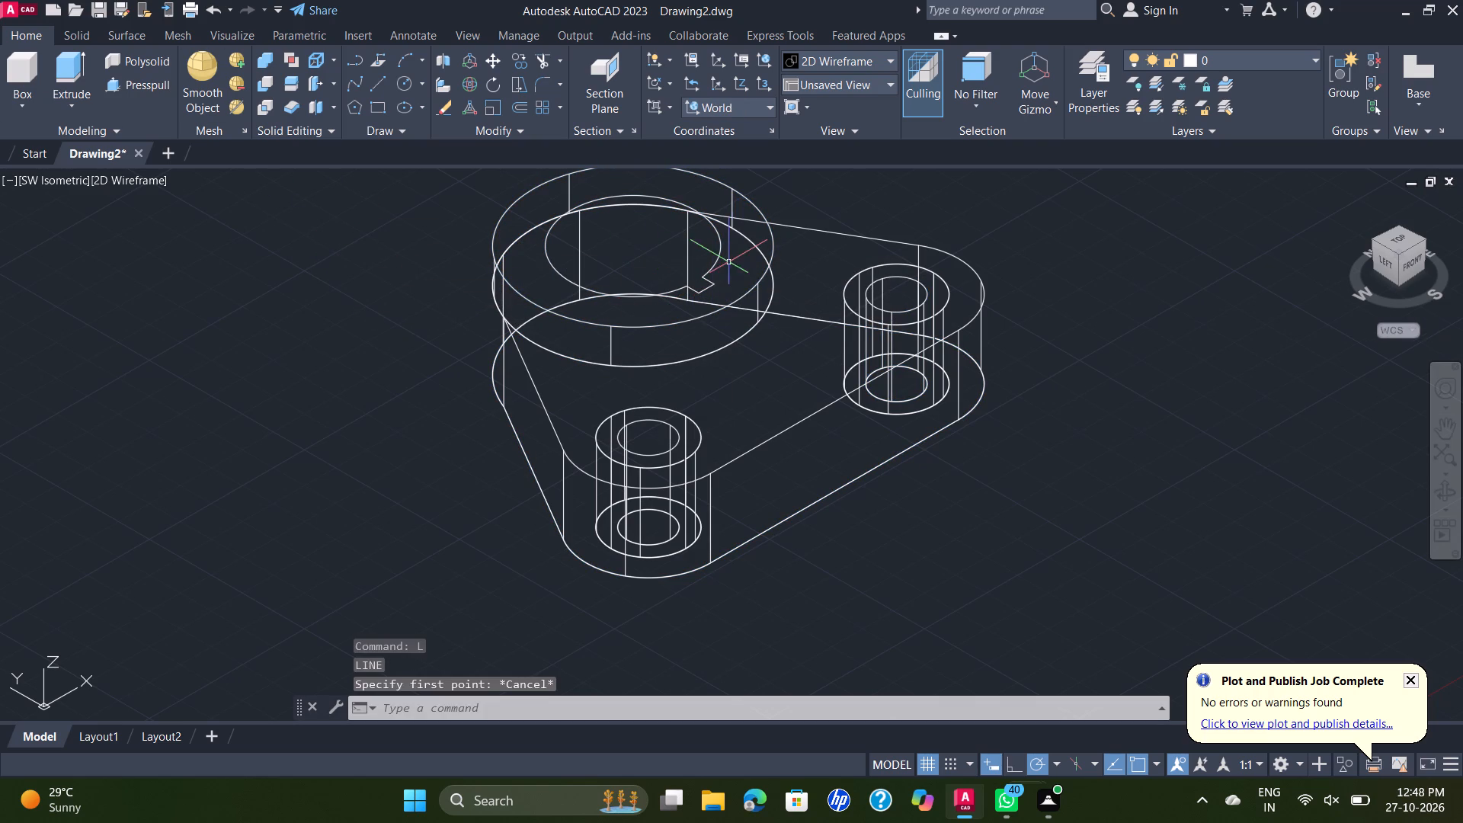
# Join the trimmed radius 20 arc and the three keyway lines into one polyline.
pyautogui.click(732, 256)
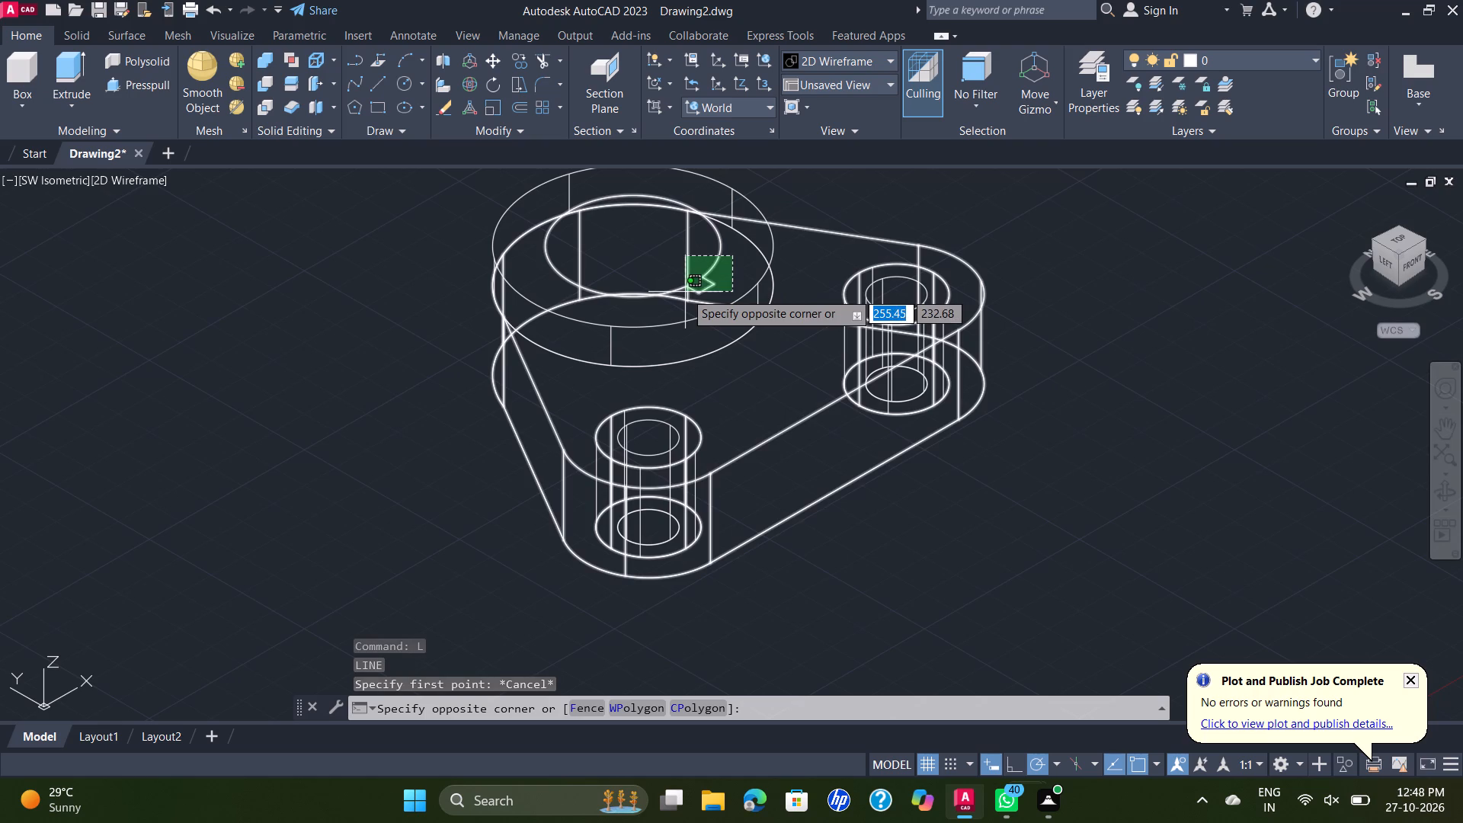
pyautogui.click(690, 293)
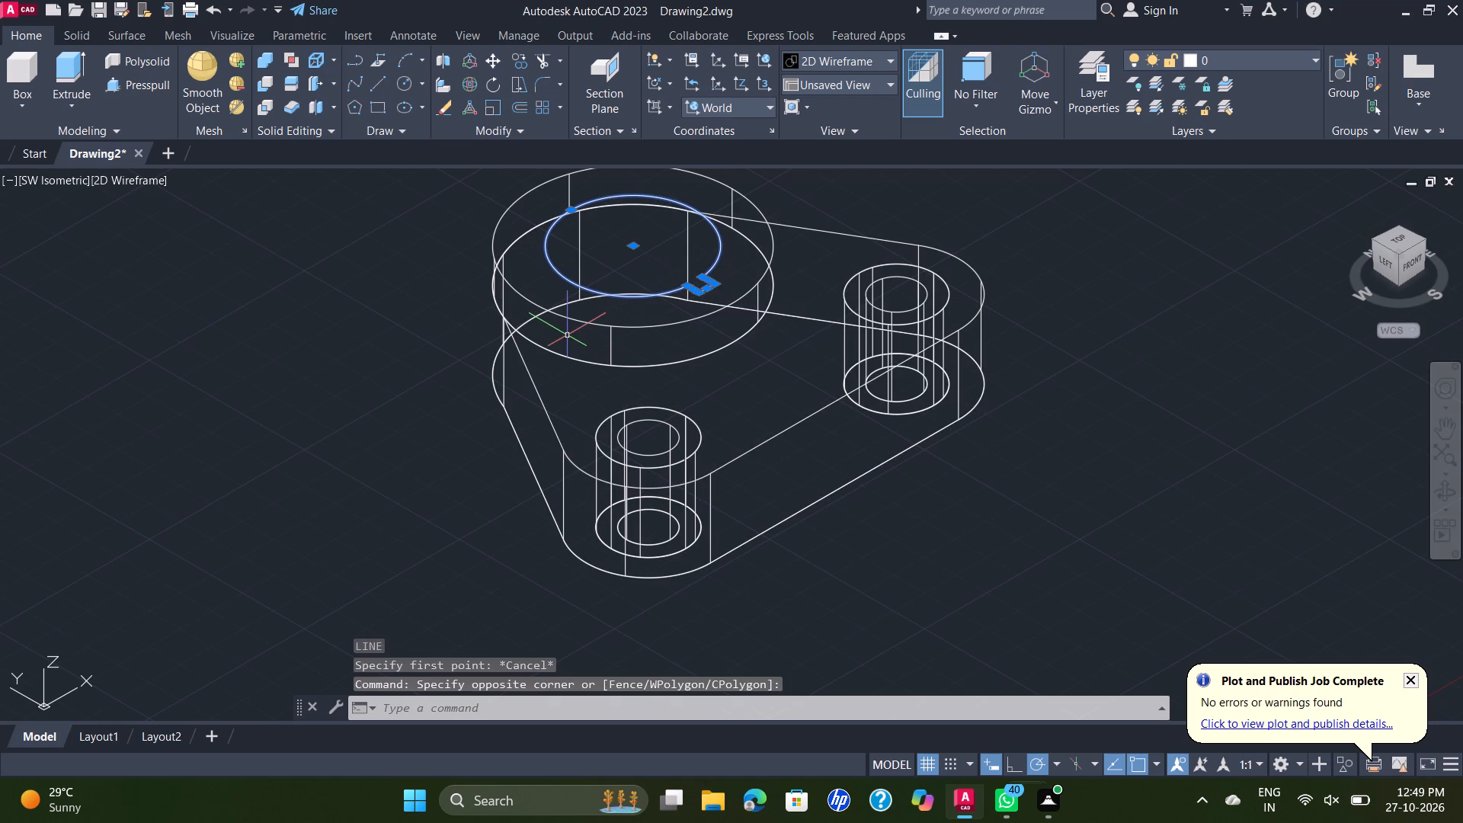
pyautogui.press('j')
pyautogui.press('Return')
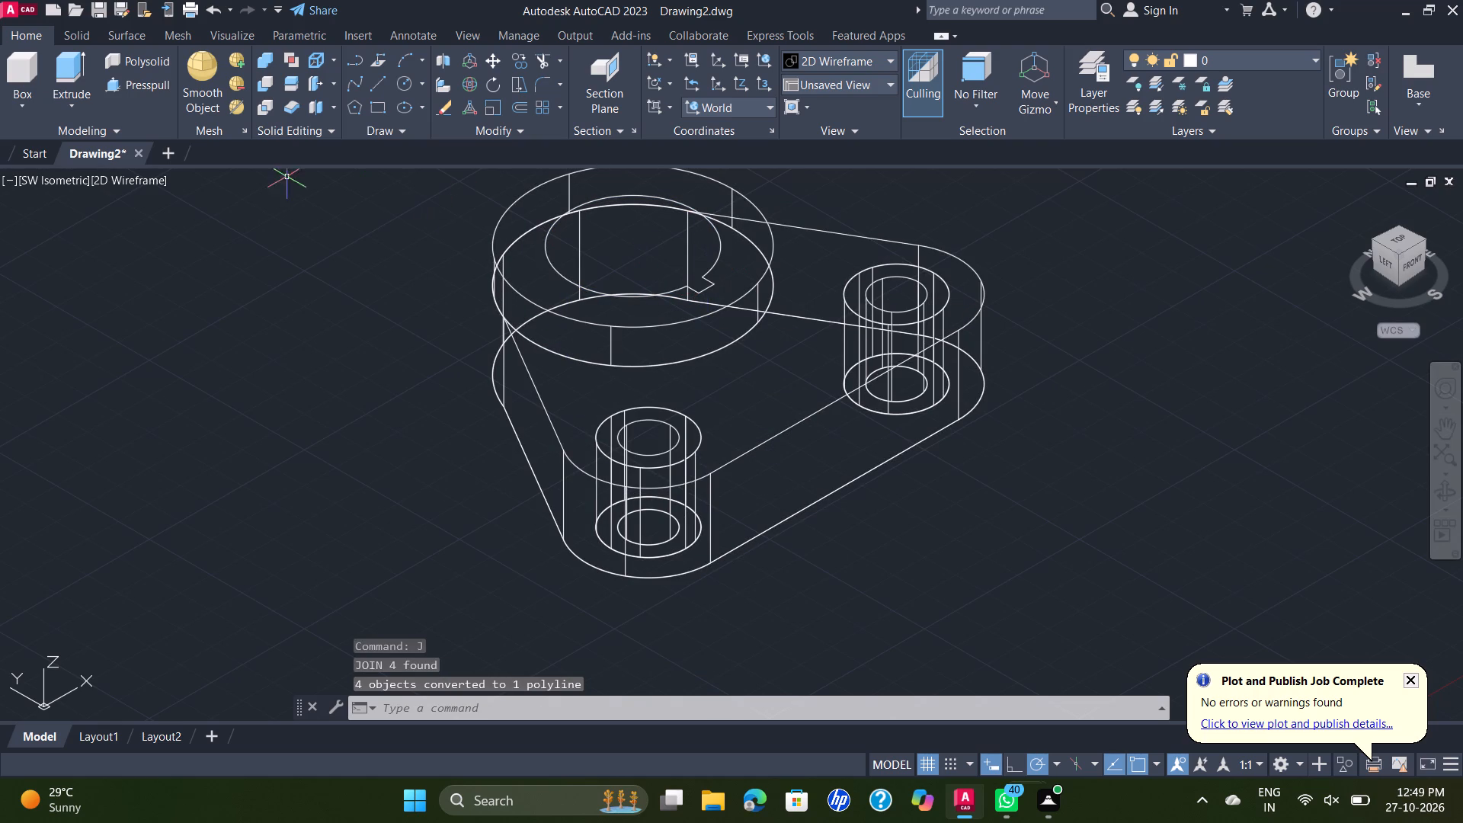
# Set the model's visual style to Shades of Gray.
pyautogui.click(126, 186)
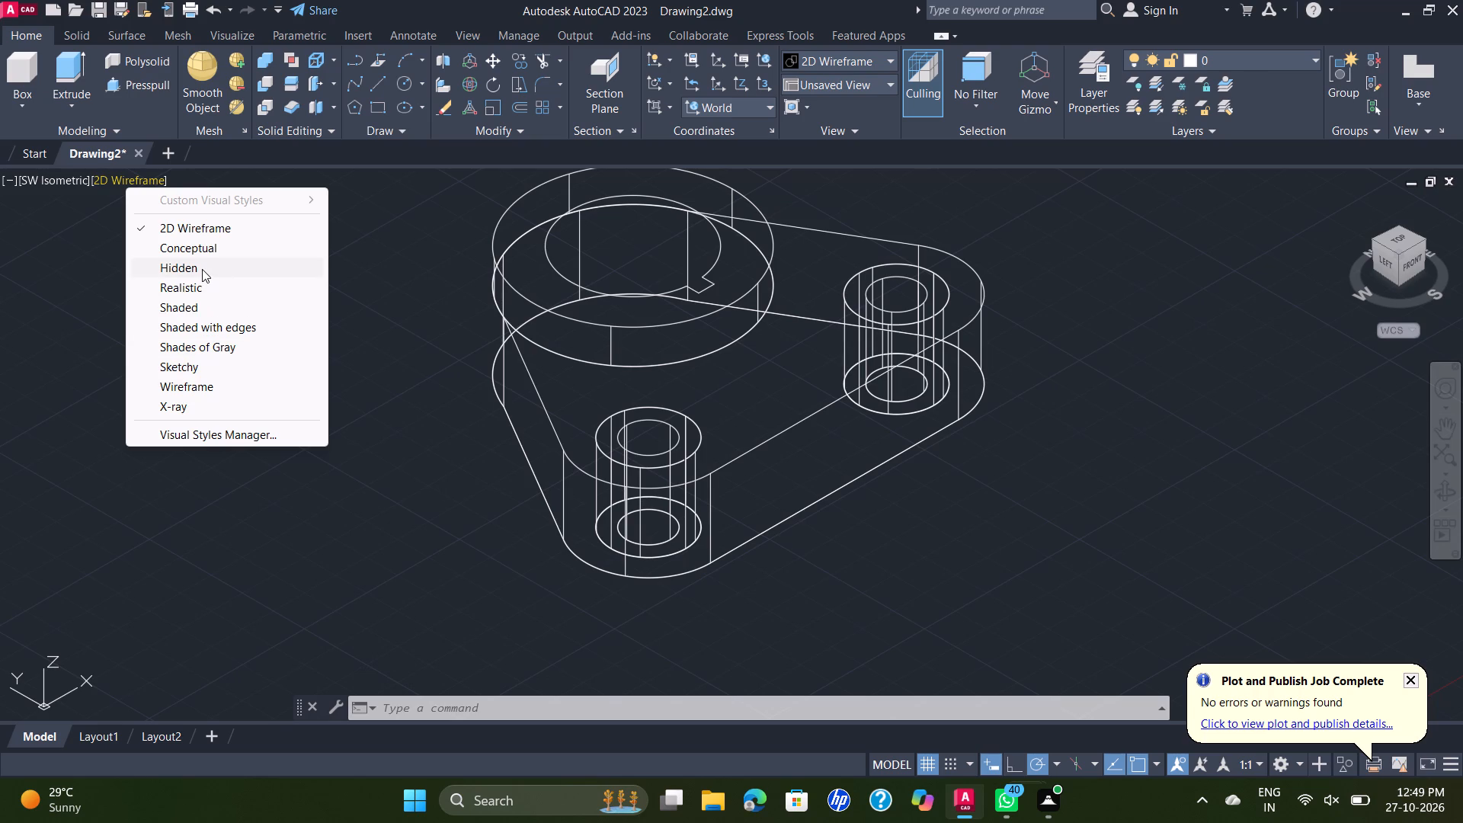
pyautogui.click(219, 340)
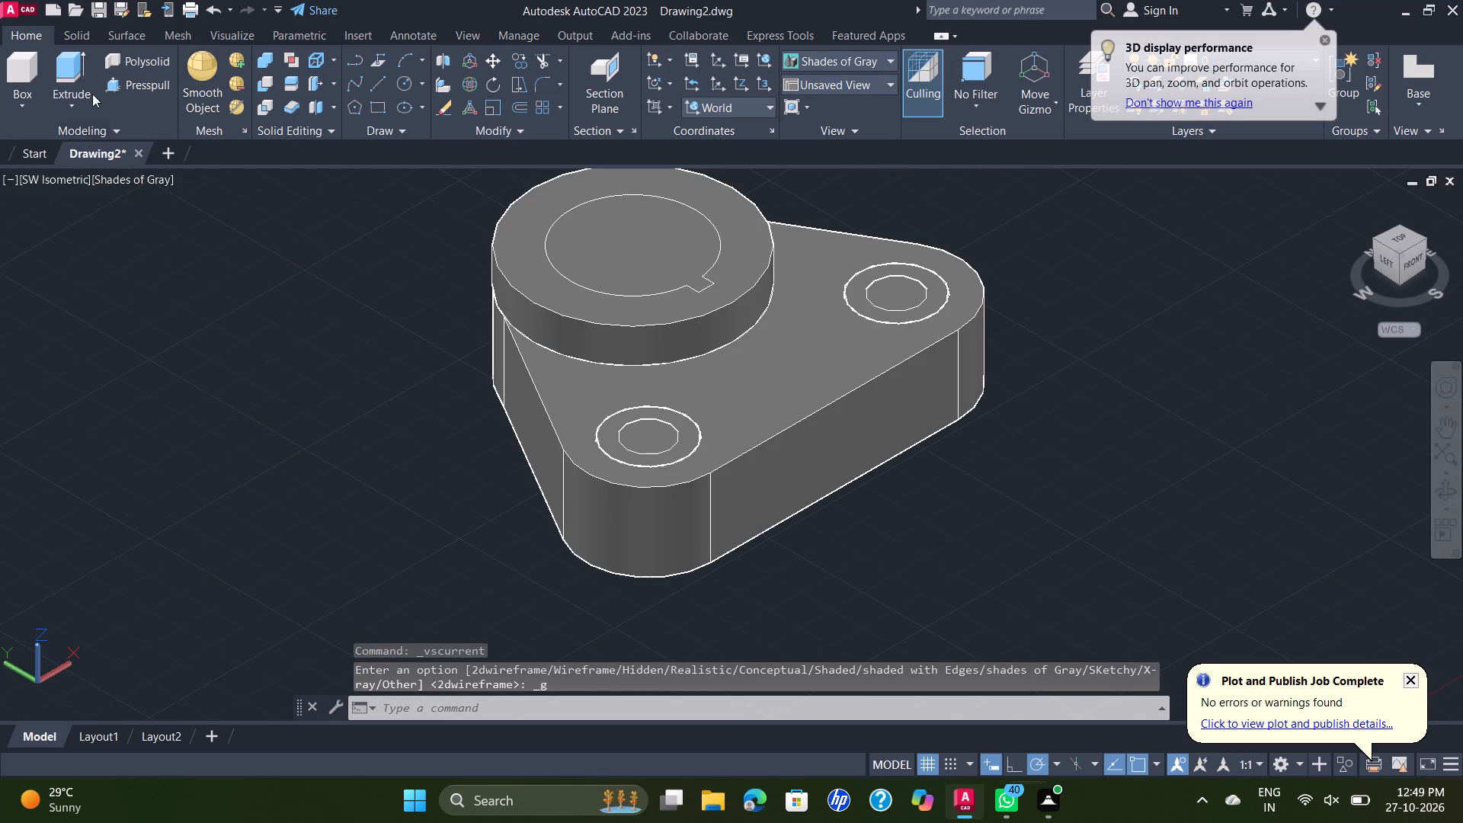
# Presspull the keyed-hole area about 46 mm down through the round boss to cut the keyed bore.
pyautogui.click(133, 81)
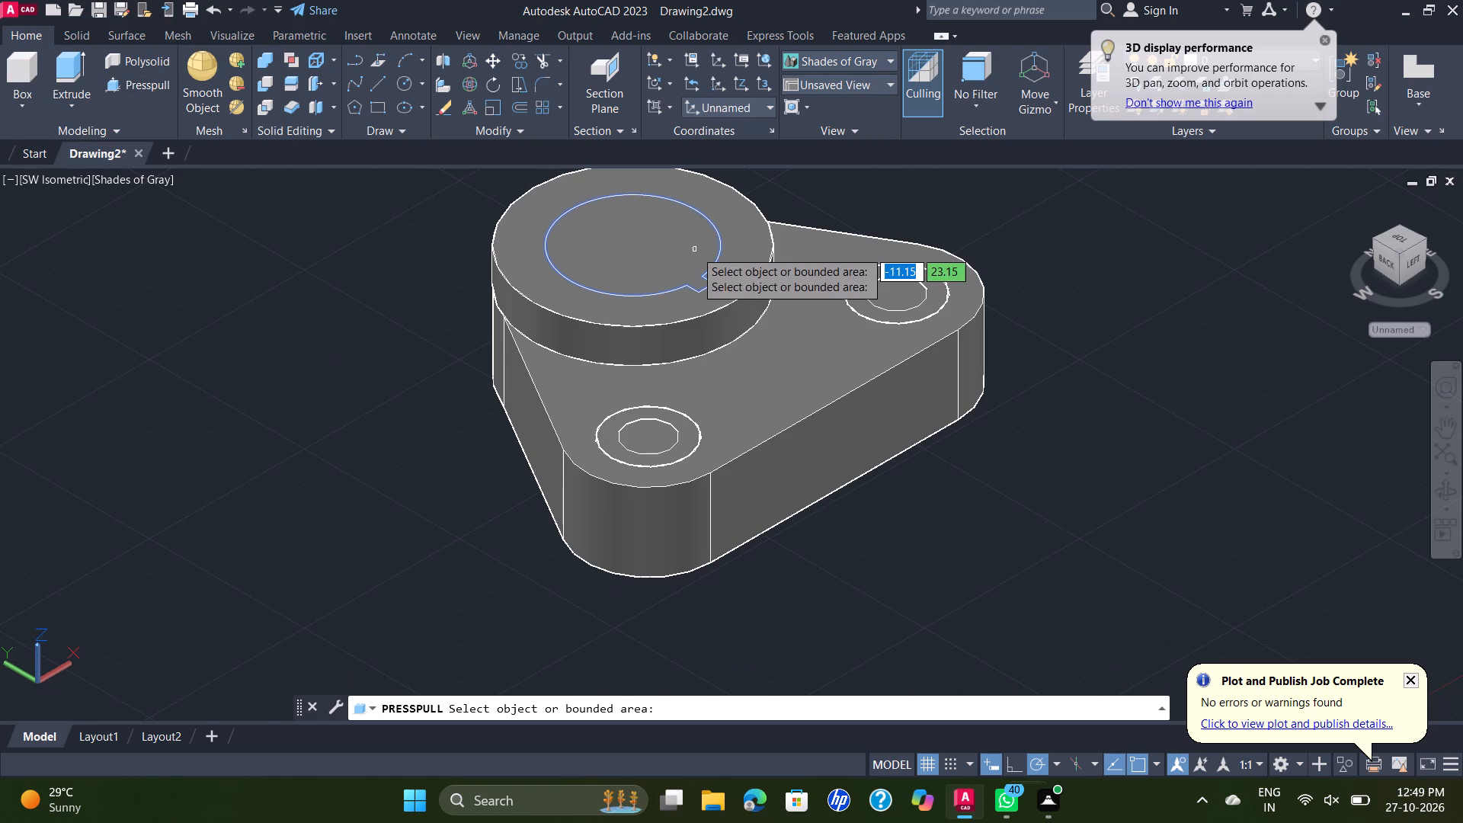
pyautogui.click(695, 250)
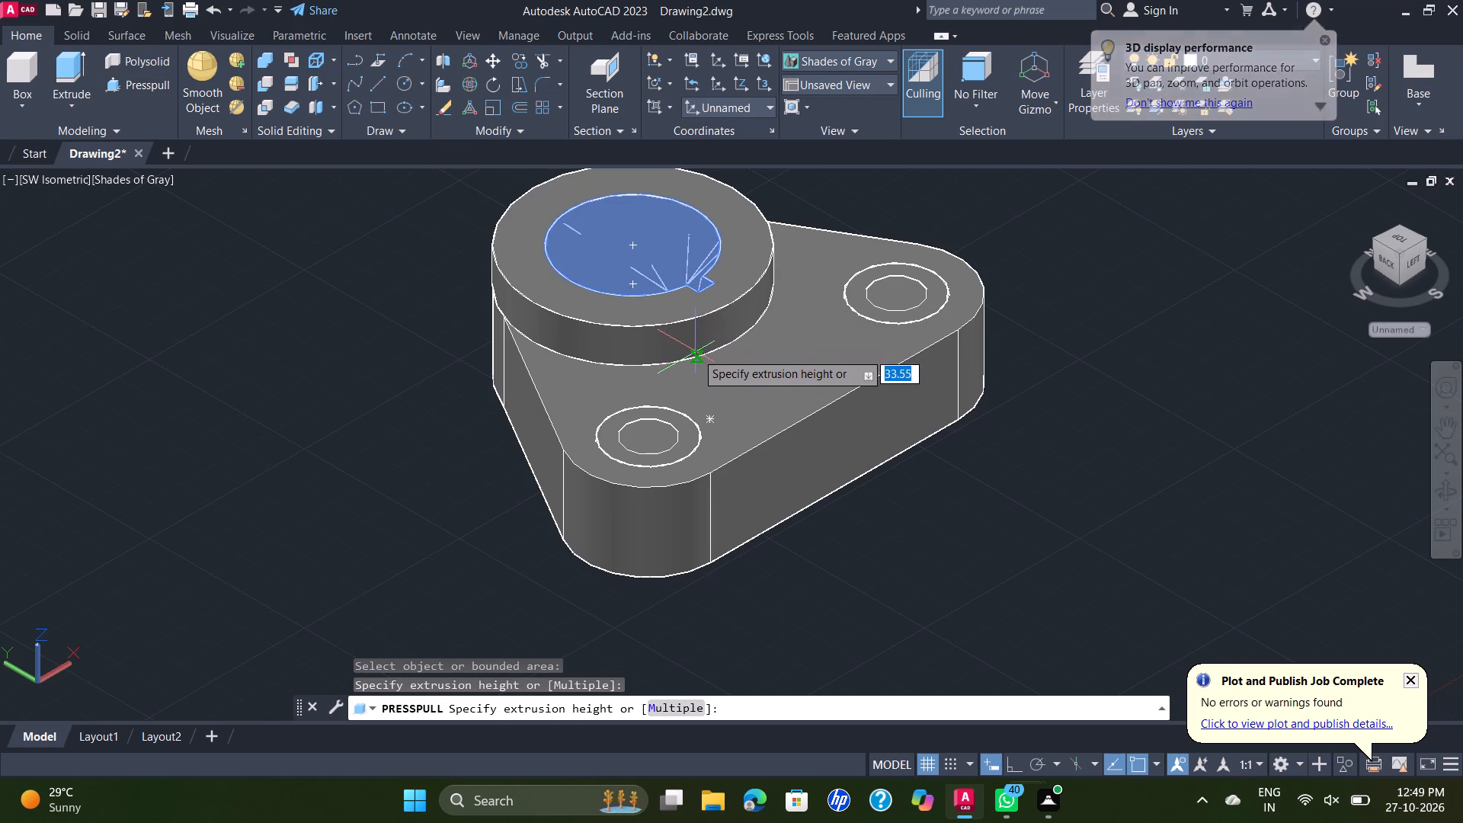
pyautogui.click(656, 365)
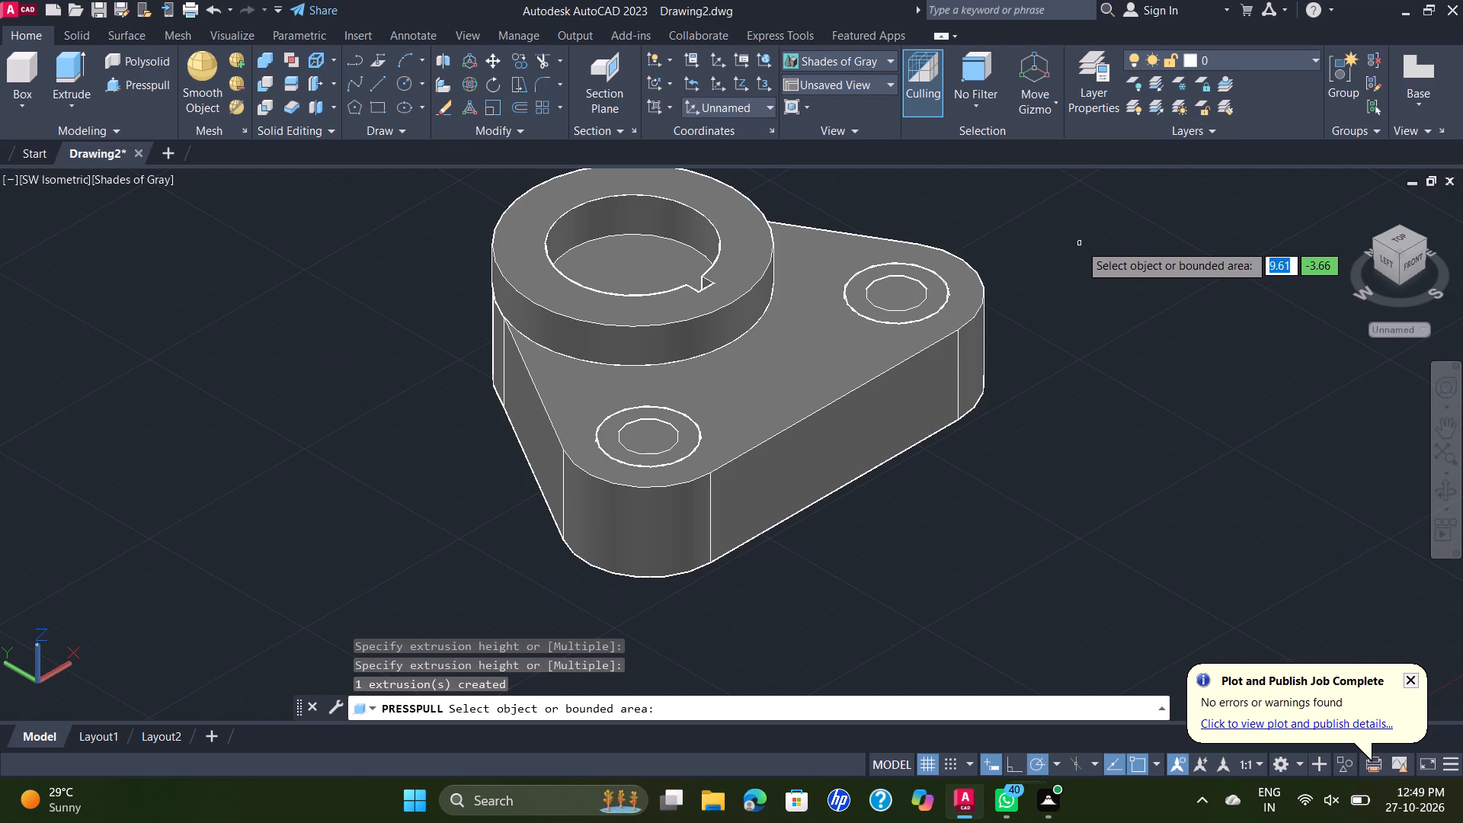
pyautogui.press('Escape')
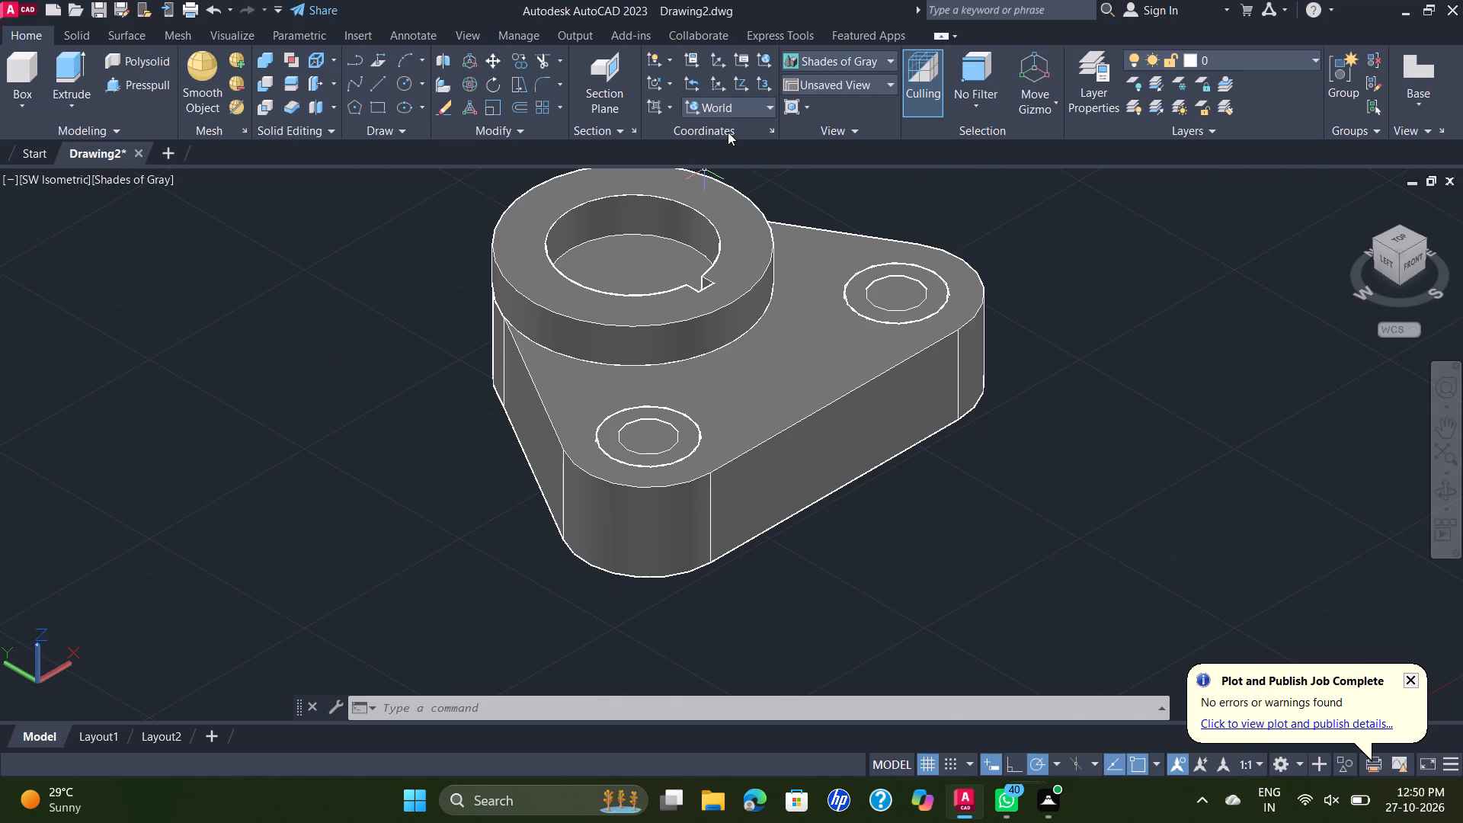
# In the Top view, draw a circle of radius 75 mm in the empty space beside the triangular plate.
pyautogui.scroll(-1, 822, 213)
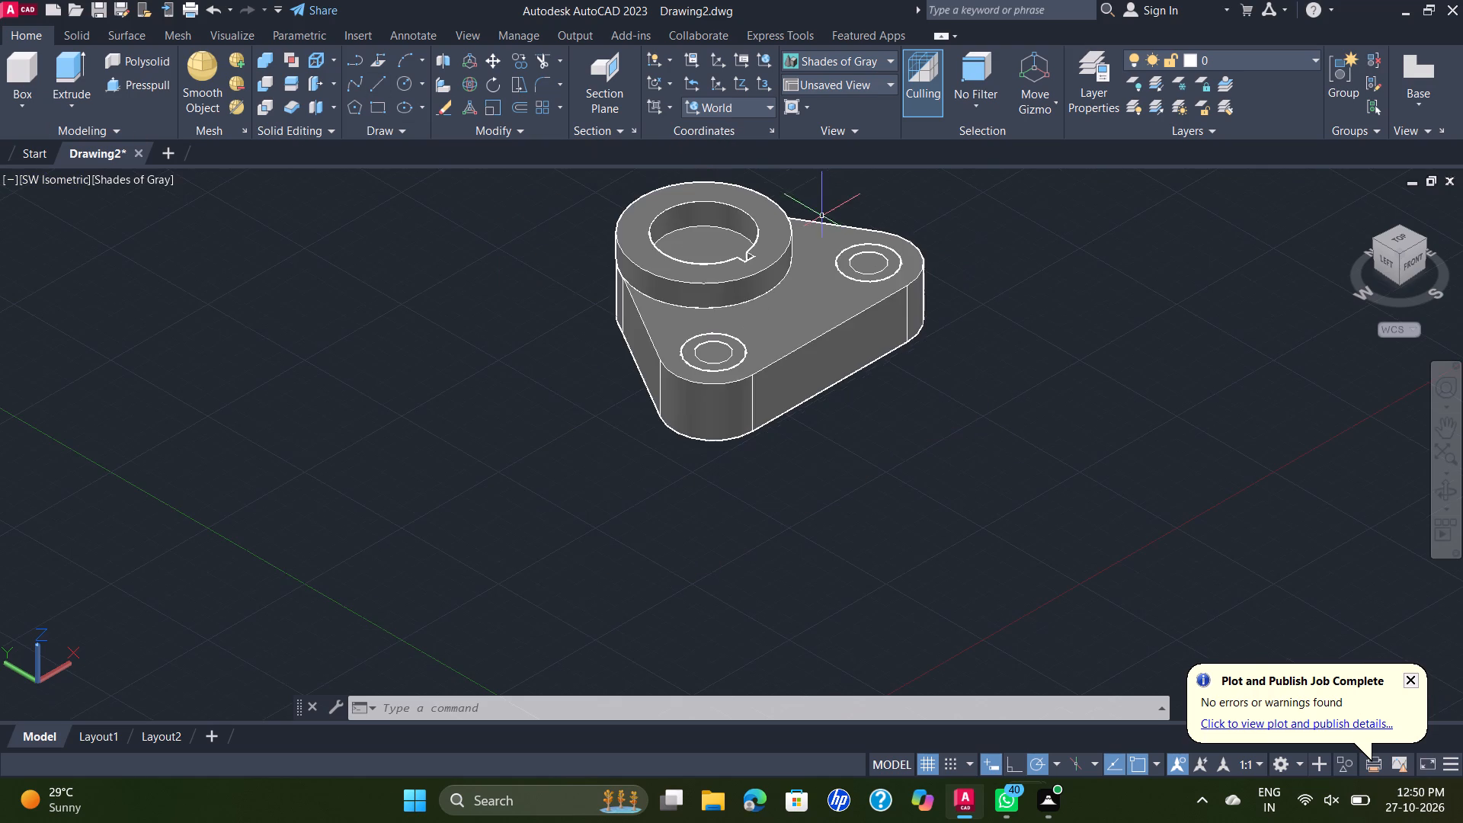
pyautogui.click(50, 175)
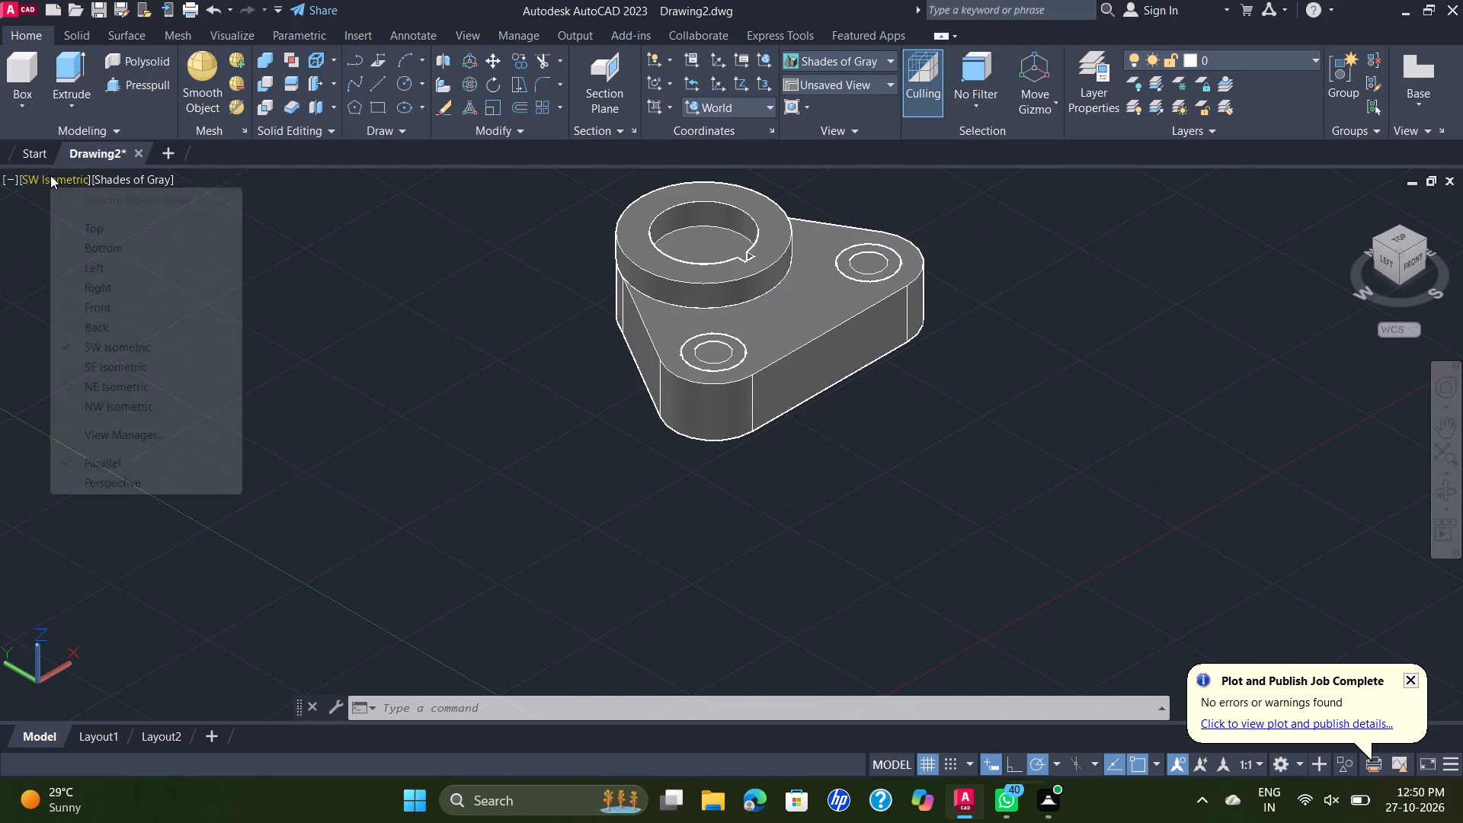
pyautogui.click(139, 229)
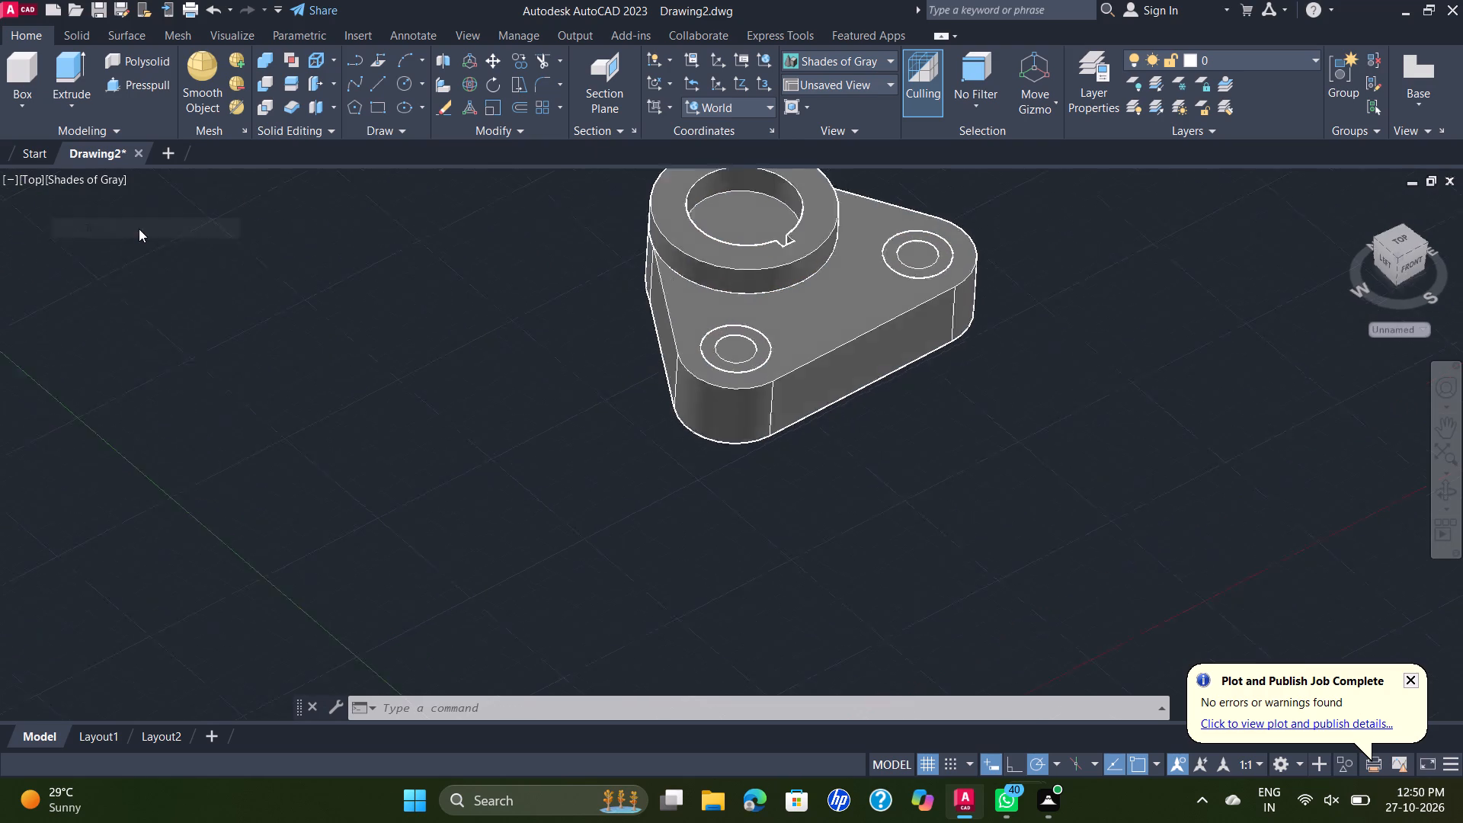
pyautogui.scroll(-1, 924, 315)
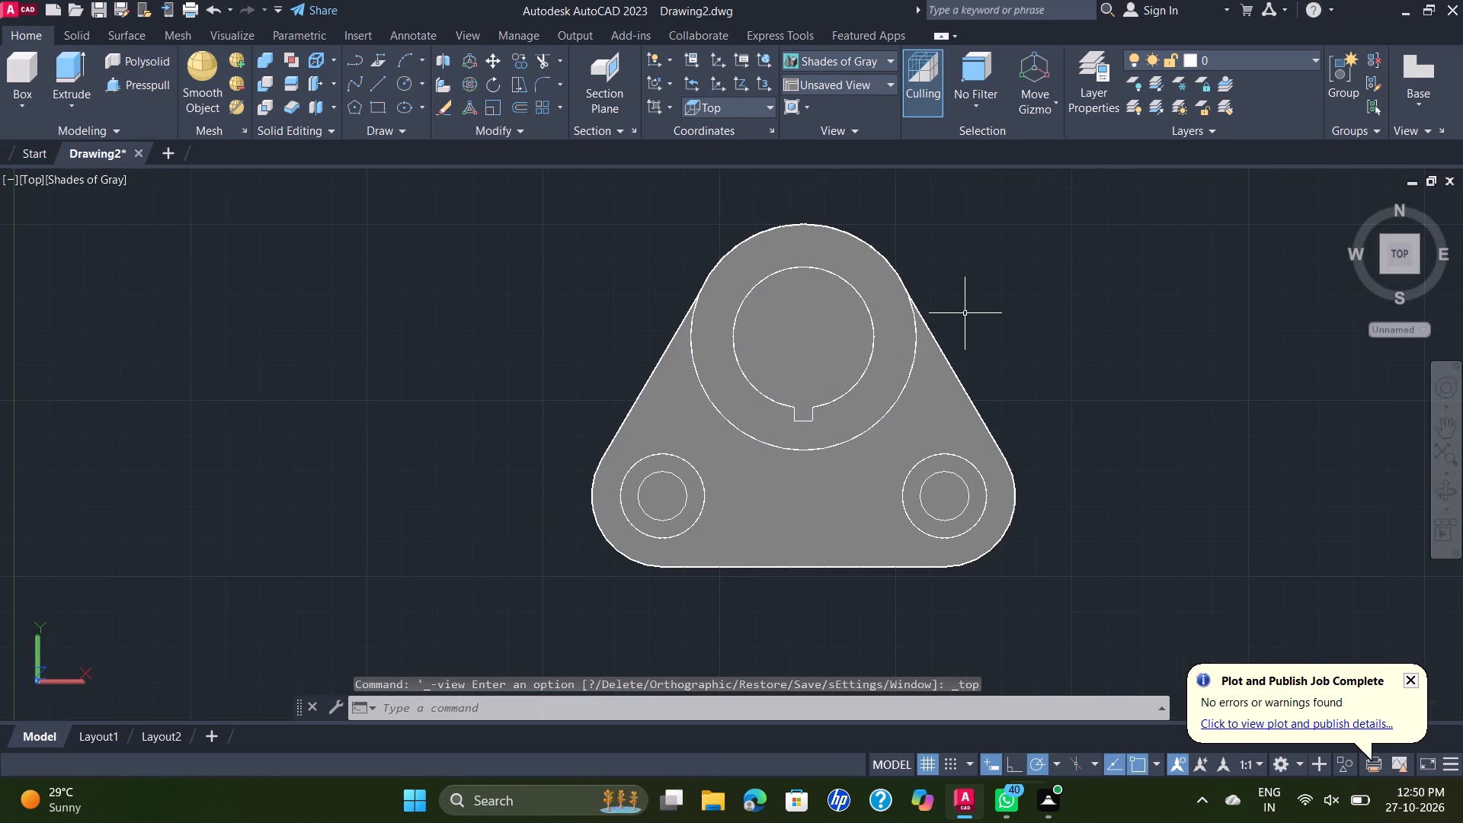
pyautogui.scroll(-1, 975, 318)
pyautogui.moveTo(975, 318); pyautogui.dragTo(578, 313, button='middle')
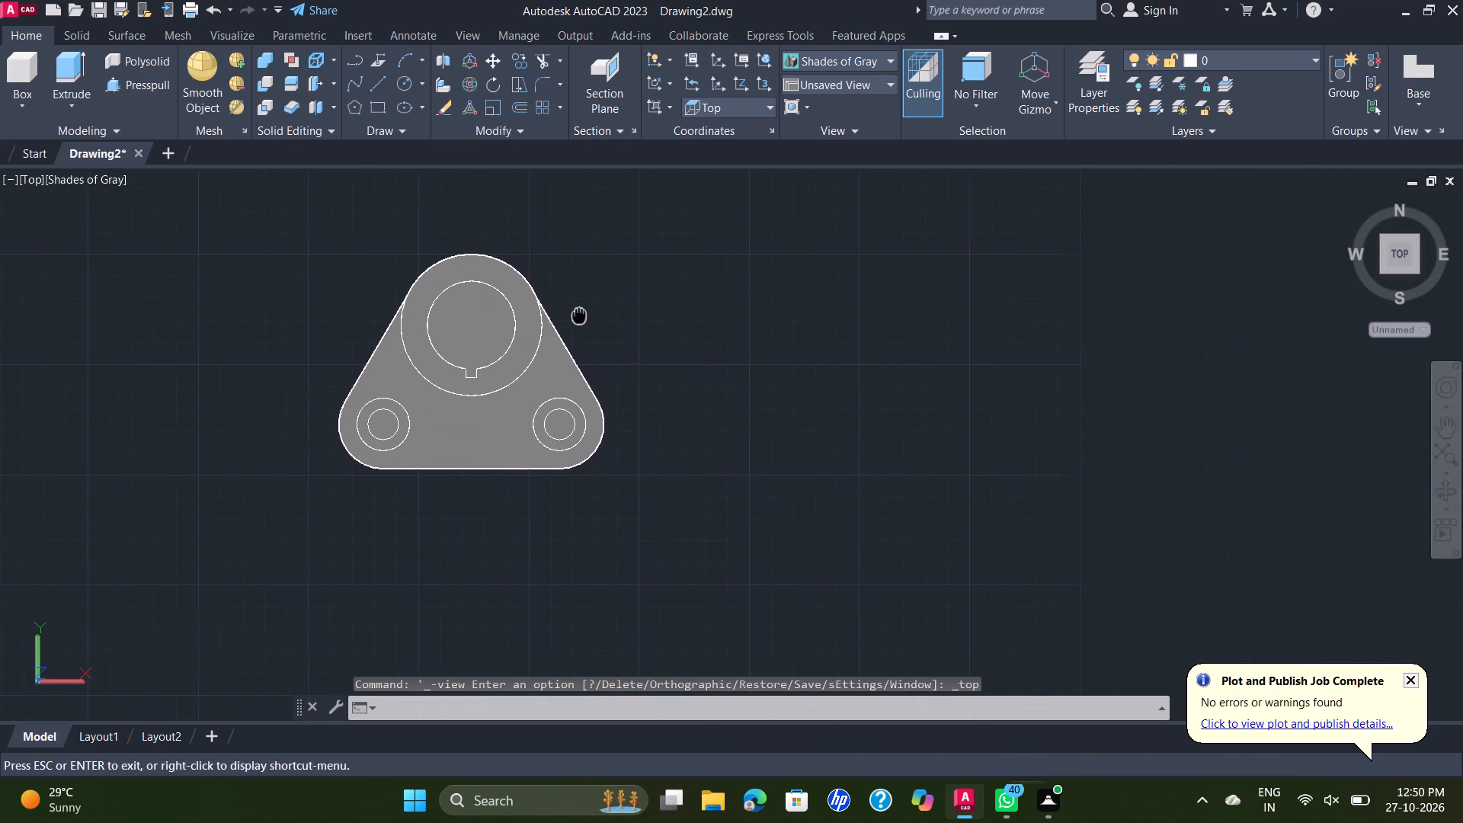
pyautogui.moveTo(578, 313); pyautogui.dragTo(498, 310, button='middle')
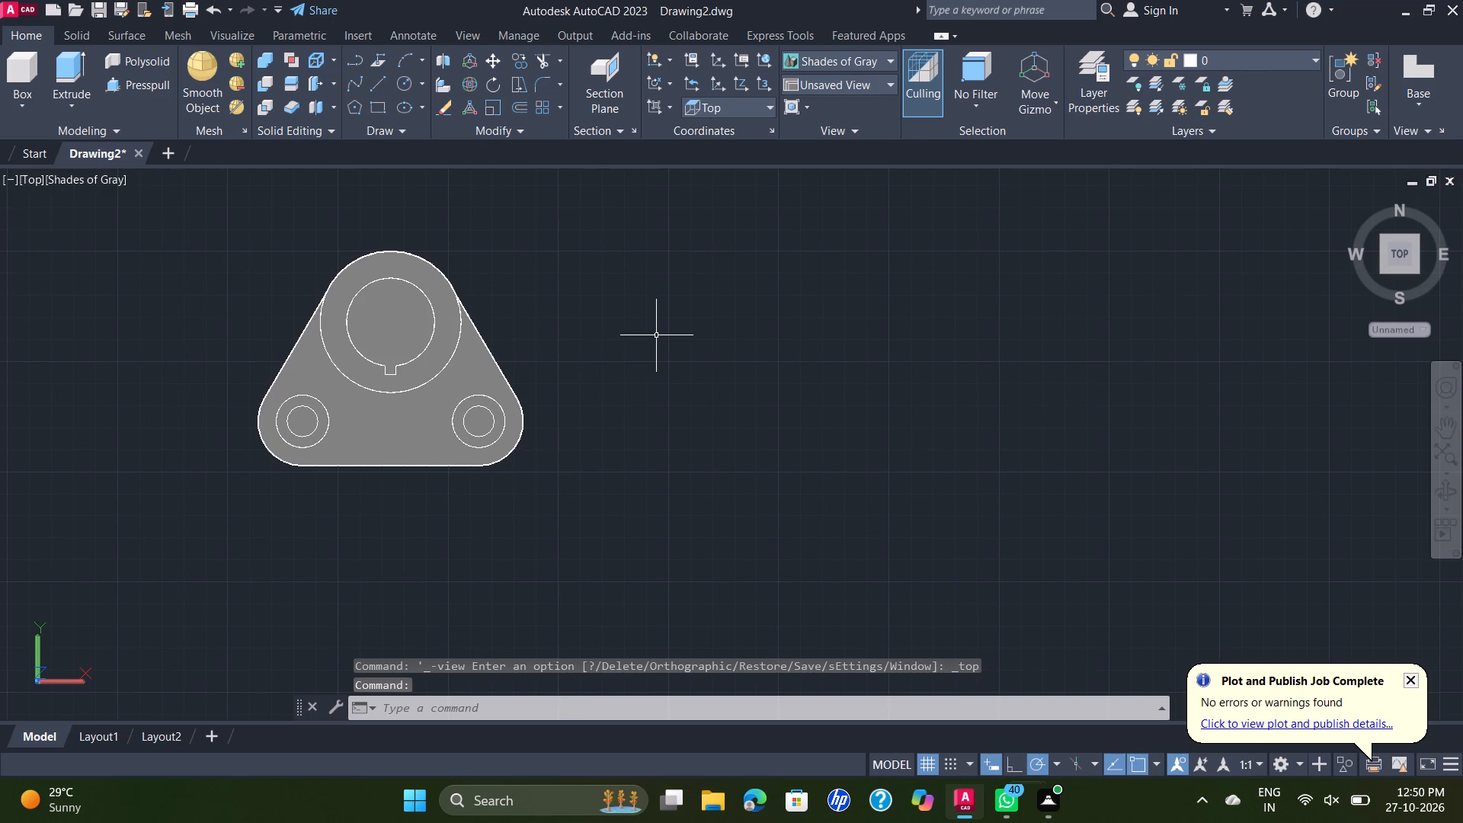
pyautogui.press('c')
pyautogui.press('Return')
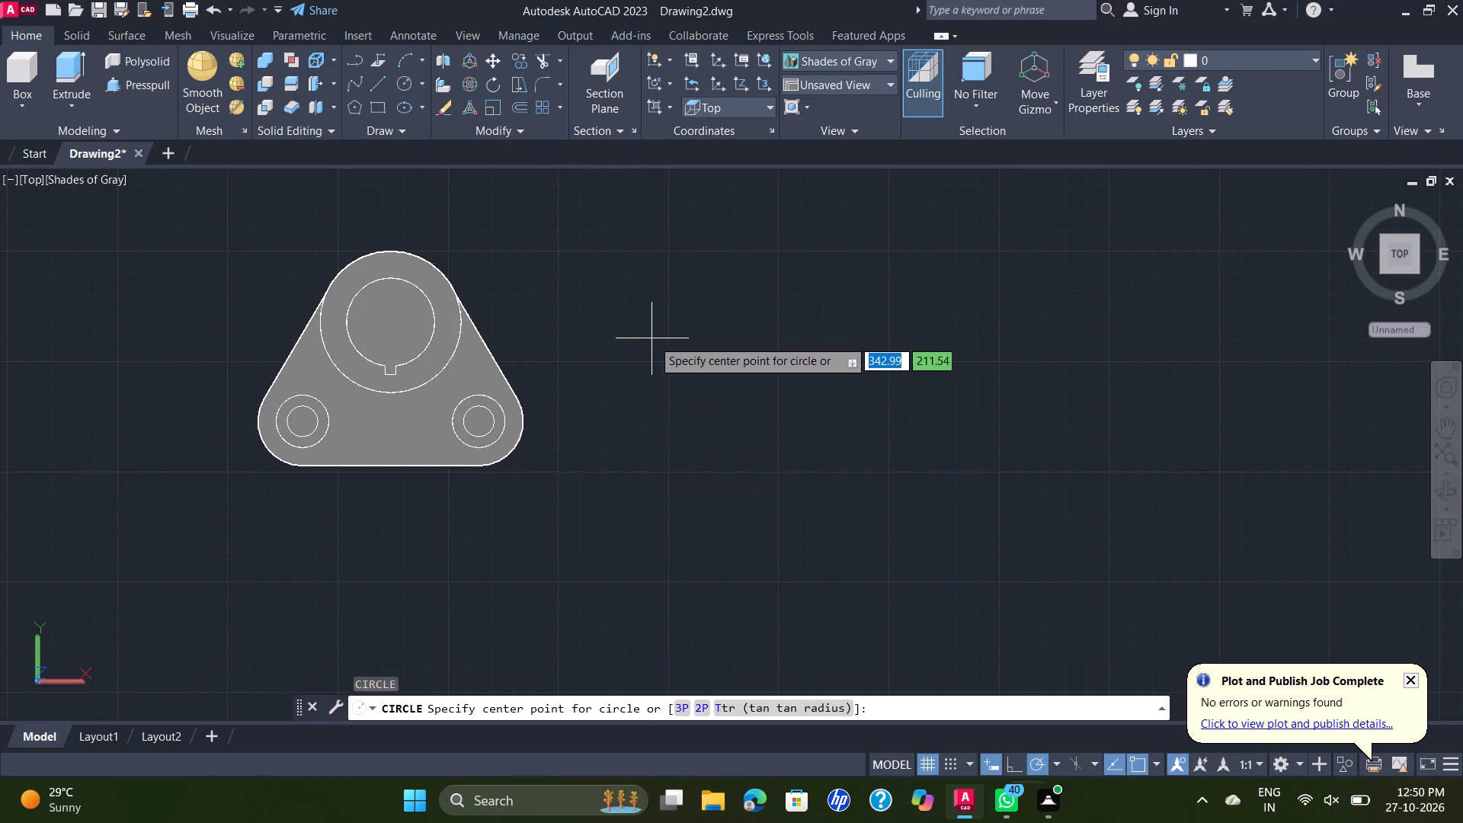
pyautogui.click(773, 336)
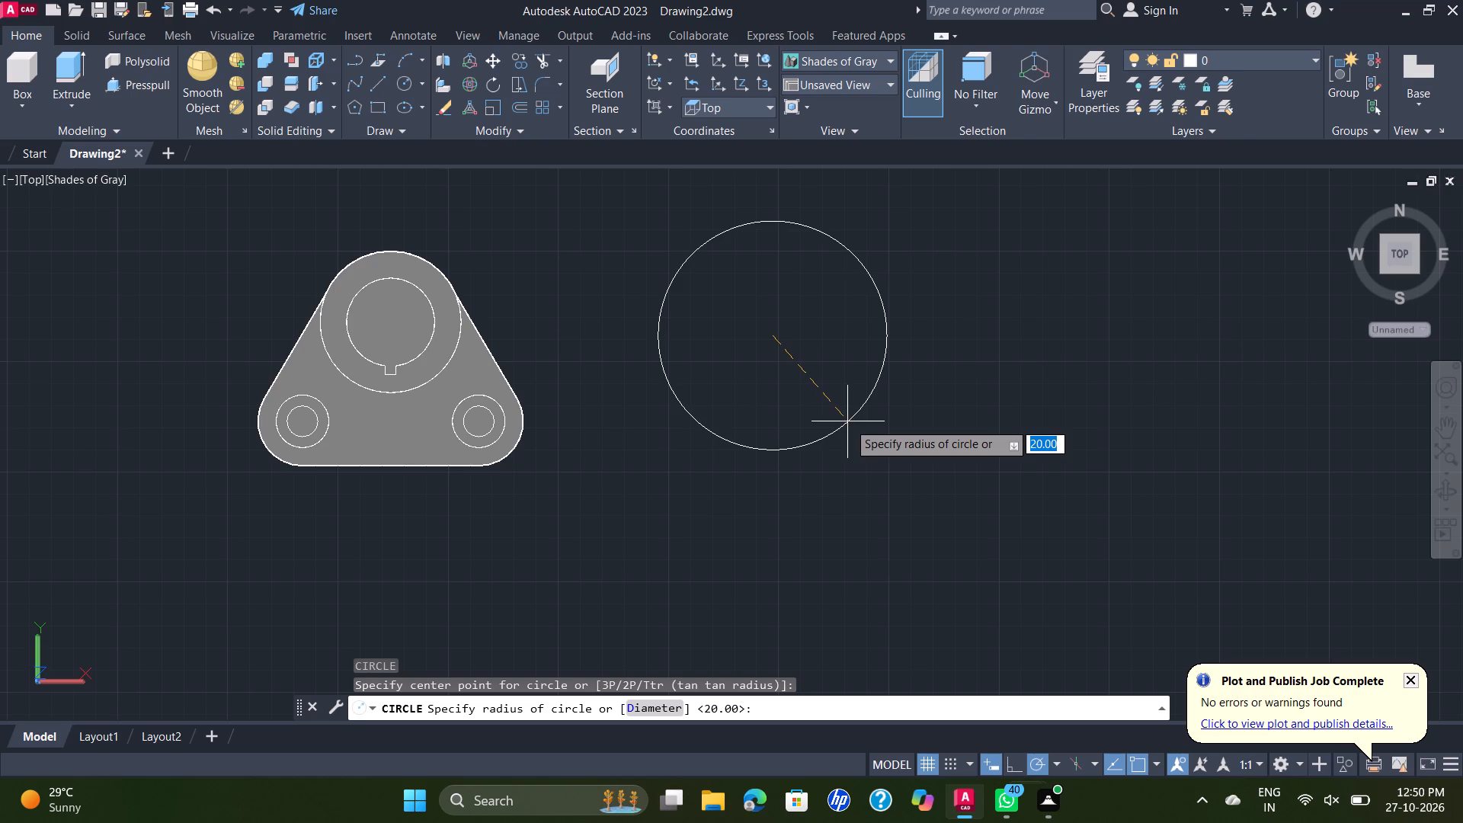
pyautogui.write('75')
pyautogui.press('Return')
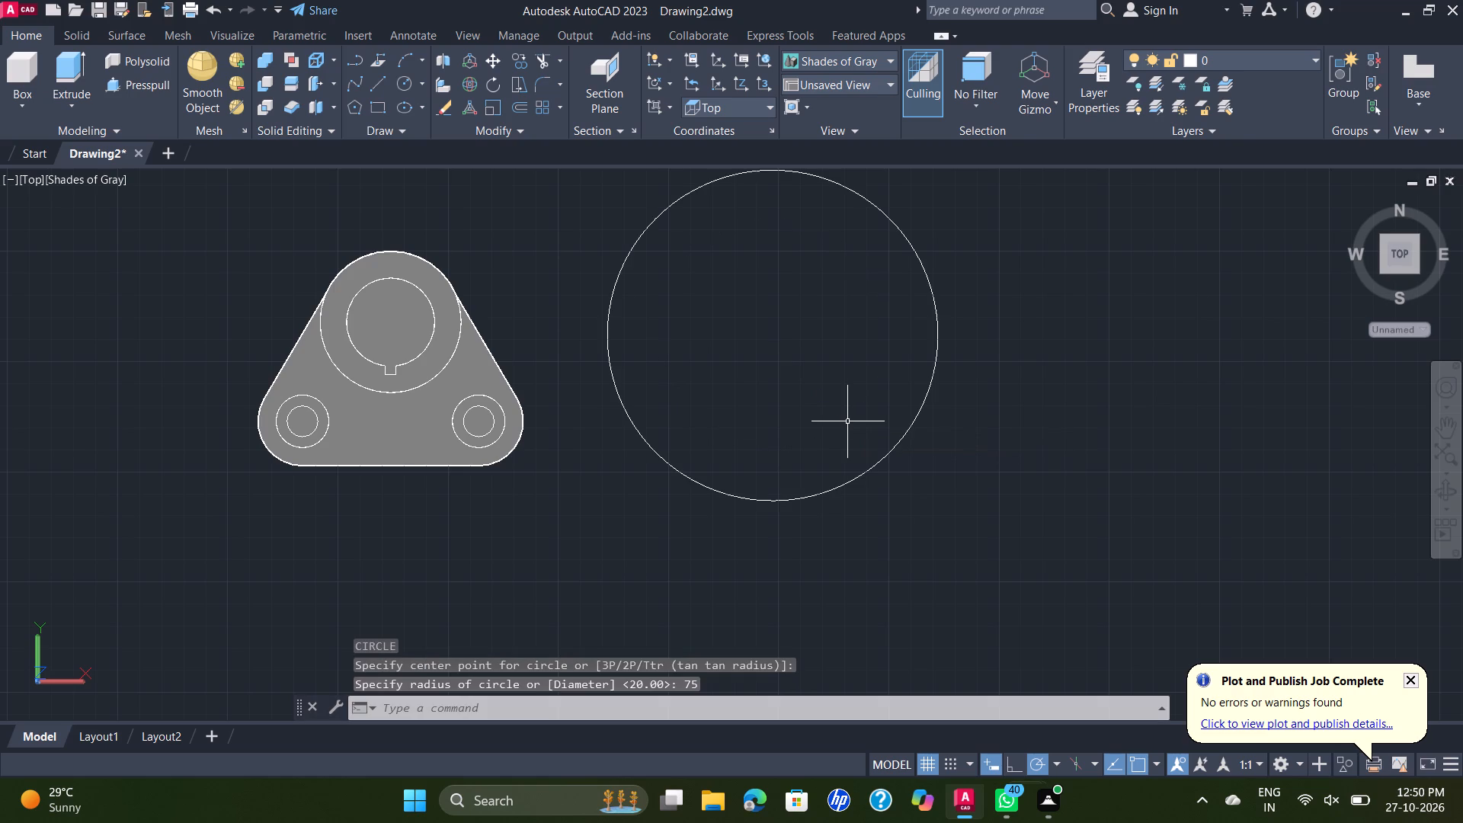
# Start another circle with the Circle command.
pyautogui.press('space')
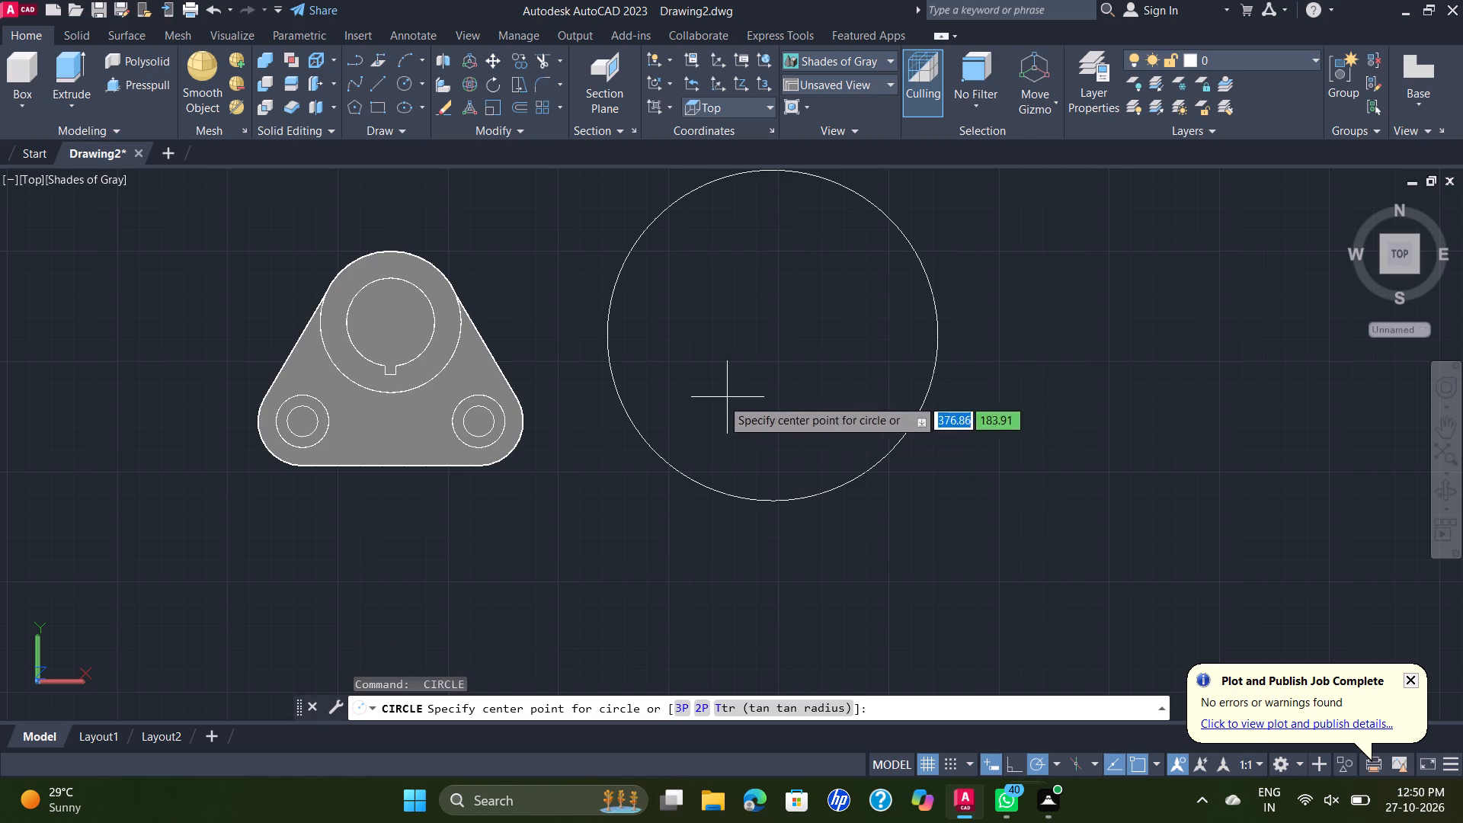
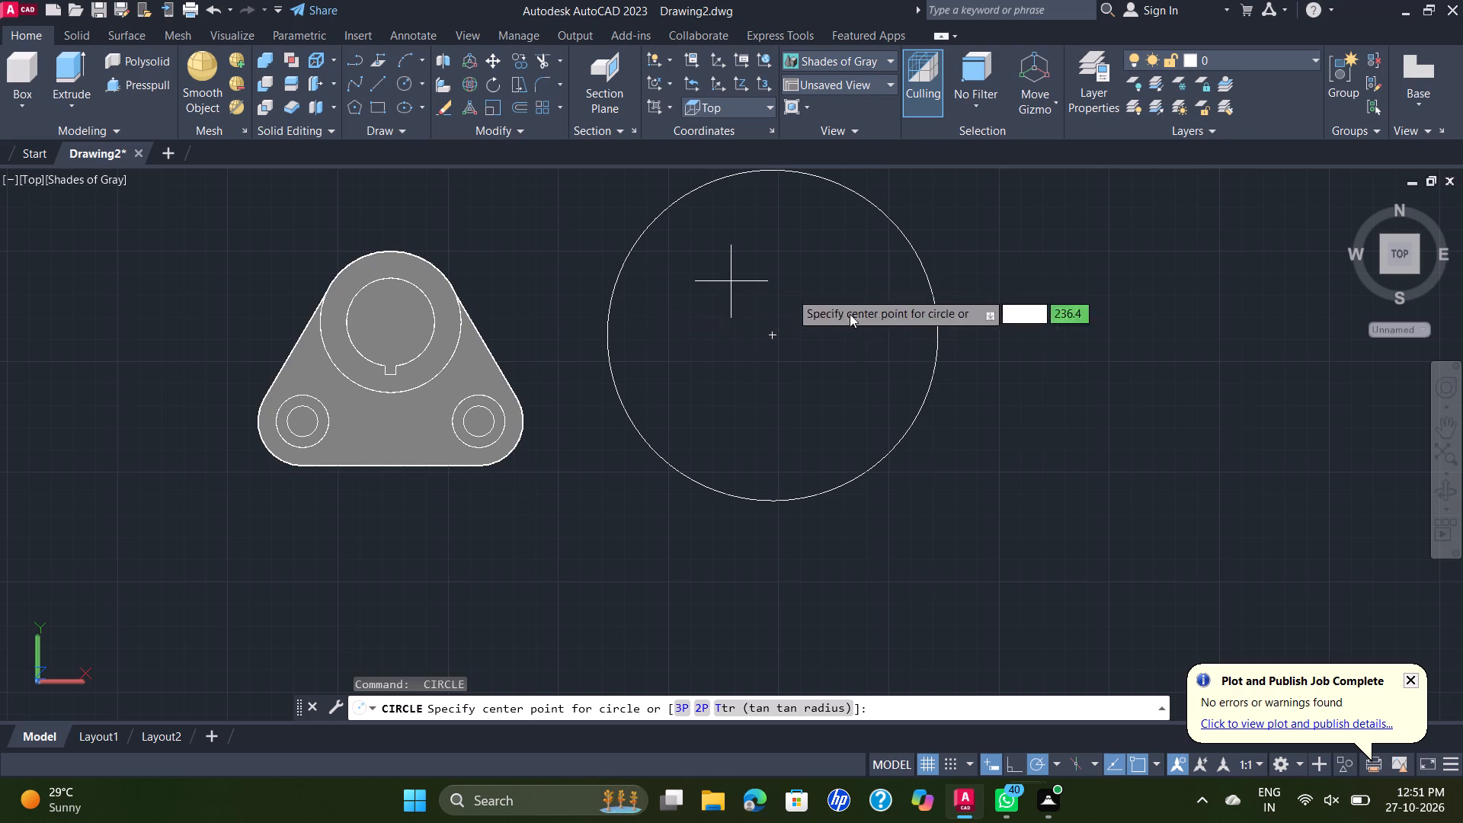
# Draw two lines from the radius 75 circle's centre: about 121 mm at 30° and about 136 mm at 150°.
pyautogui.click(776, 334)
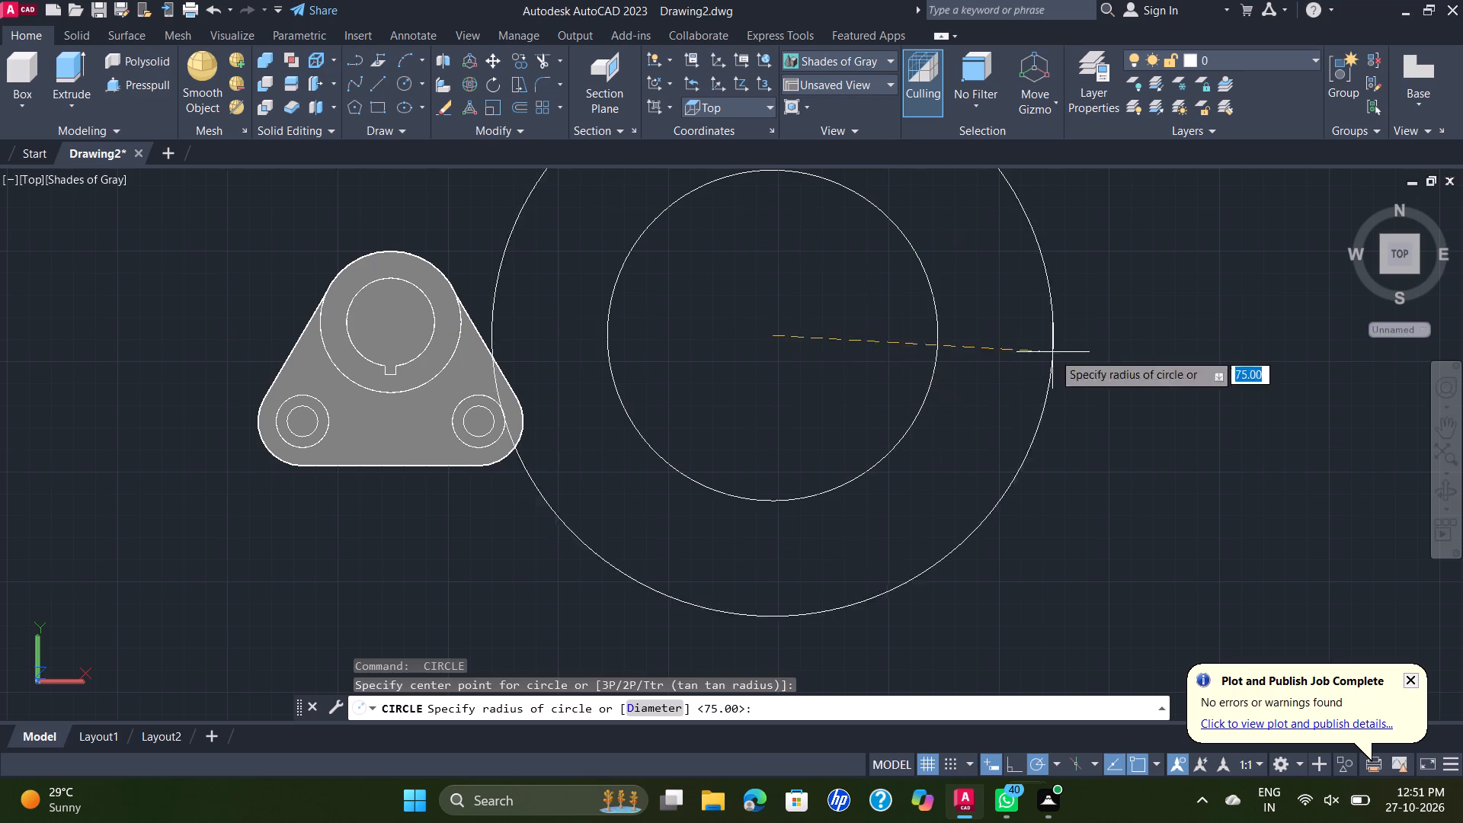
pyautogui.press('Escape')
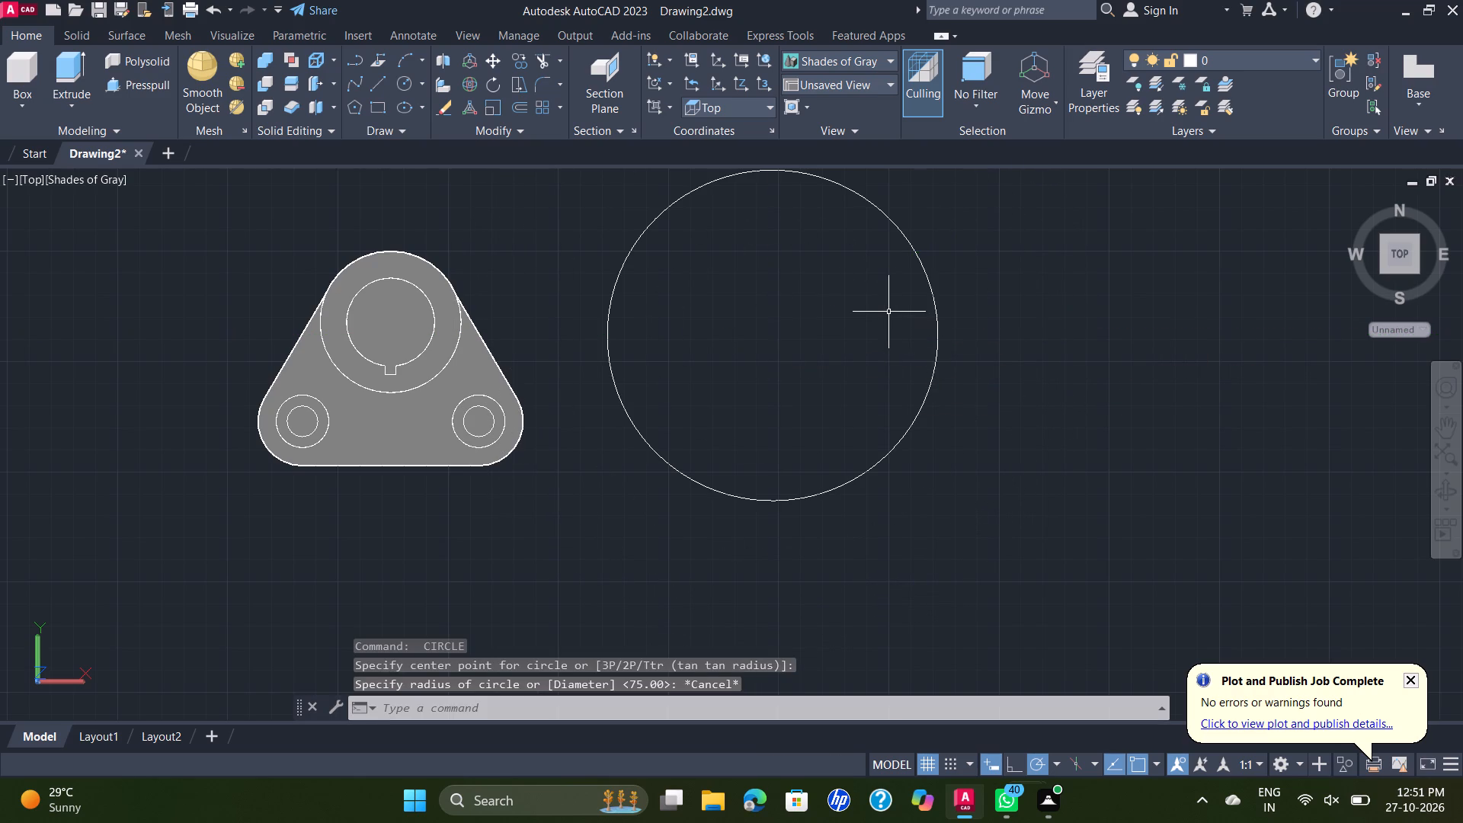
pyautogui.press('l')
pyautogui.press('Return')
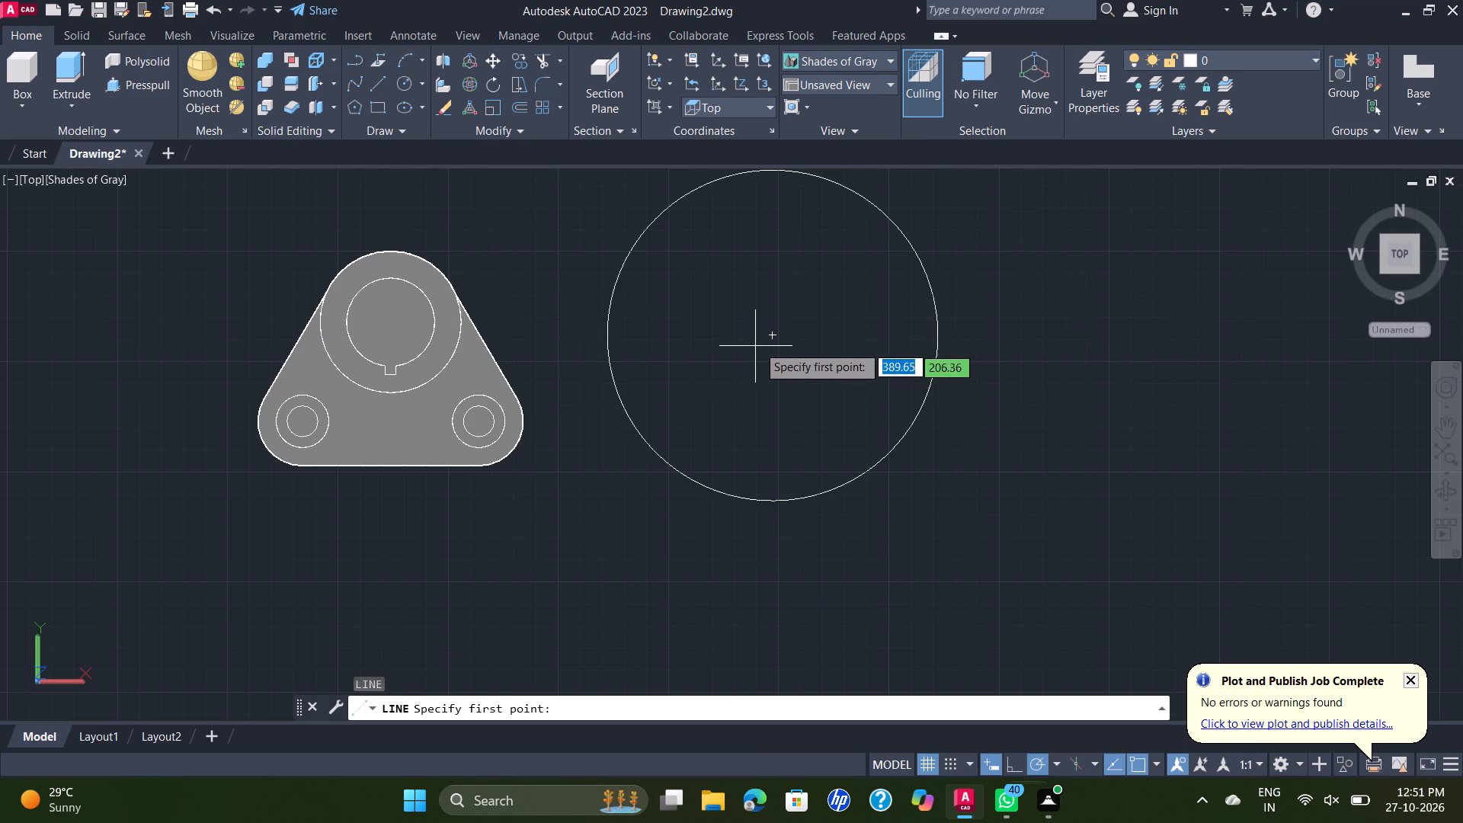
pyautogui.click(773, 335)
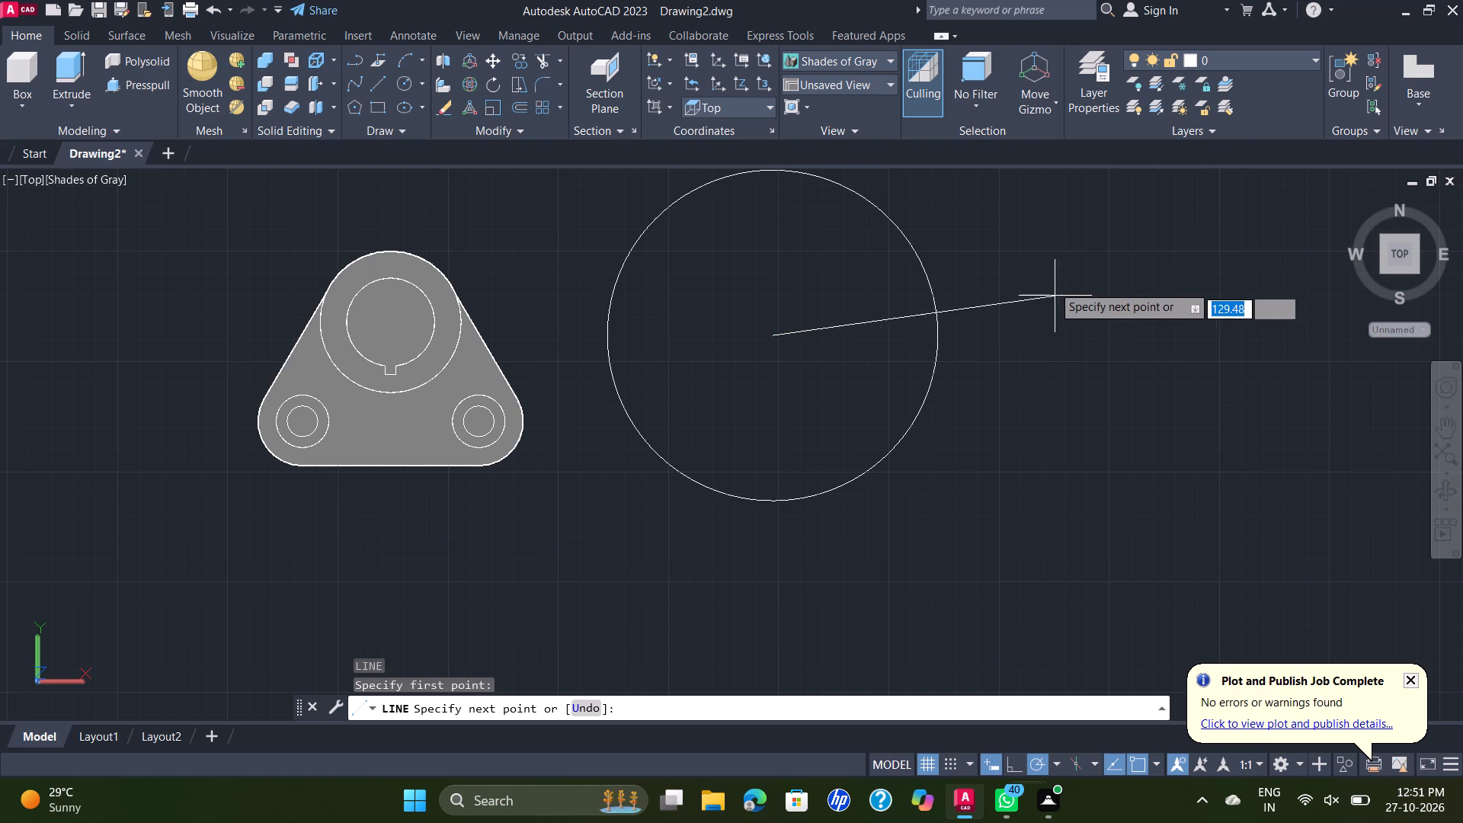
pyautogui.click(1000, 197)
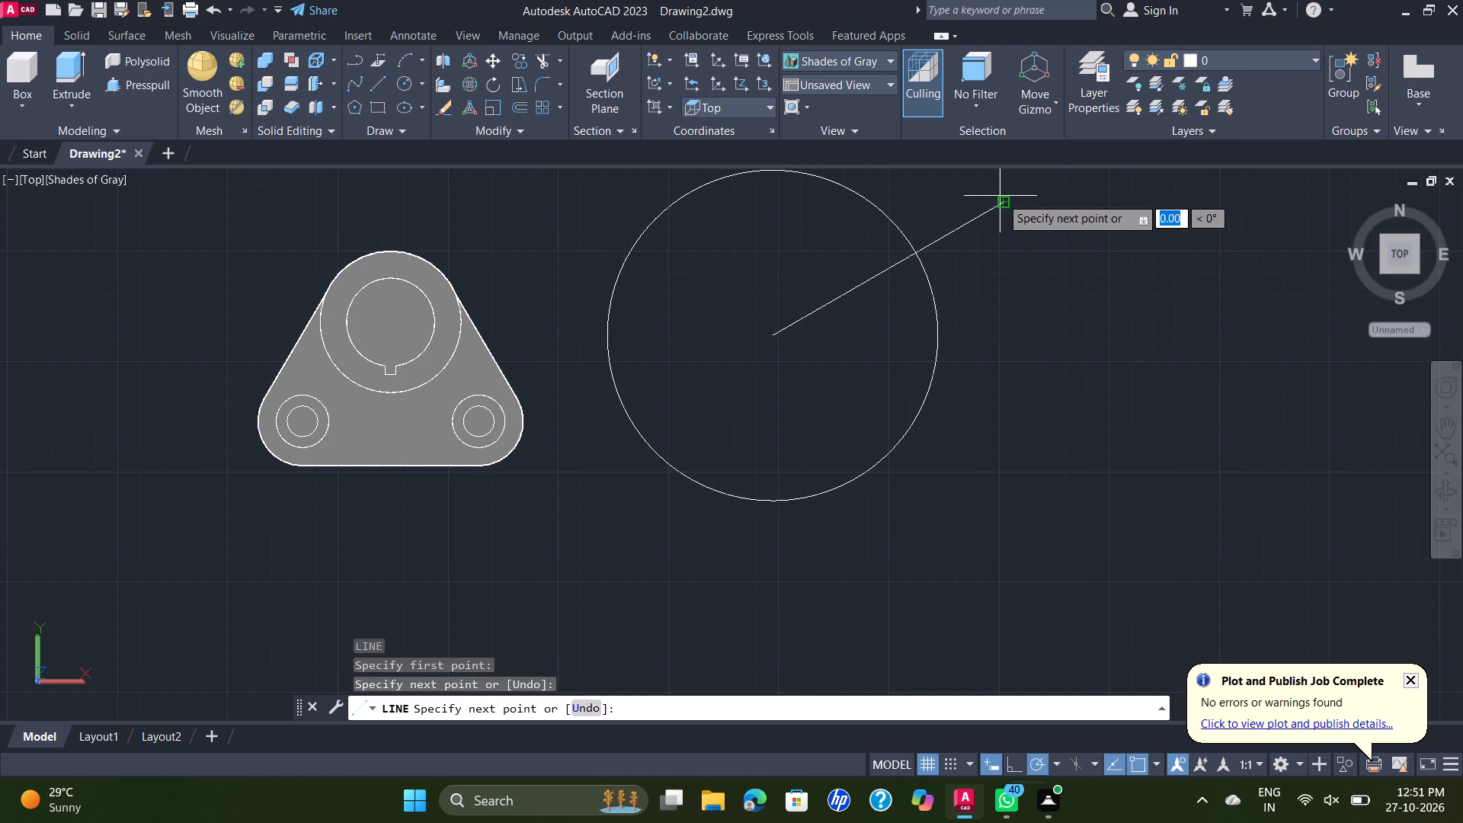
pyautogui.press('Escape')
pyautogui.press('space')
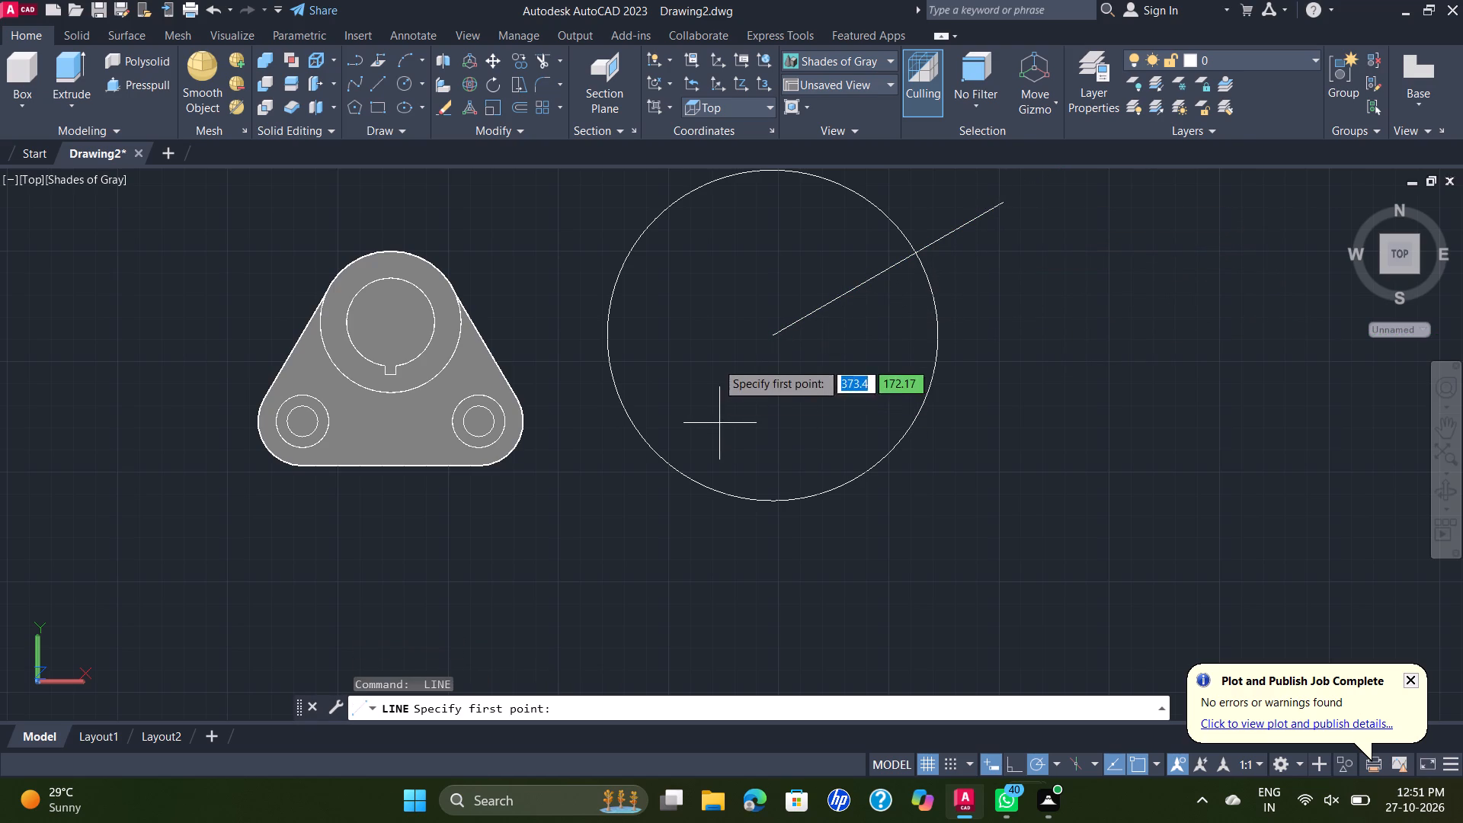
pyautogui.click(769, 335)
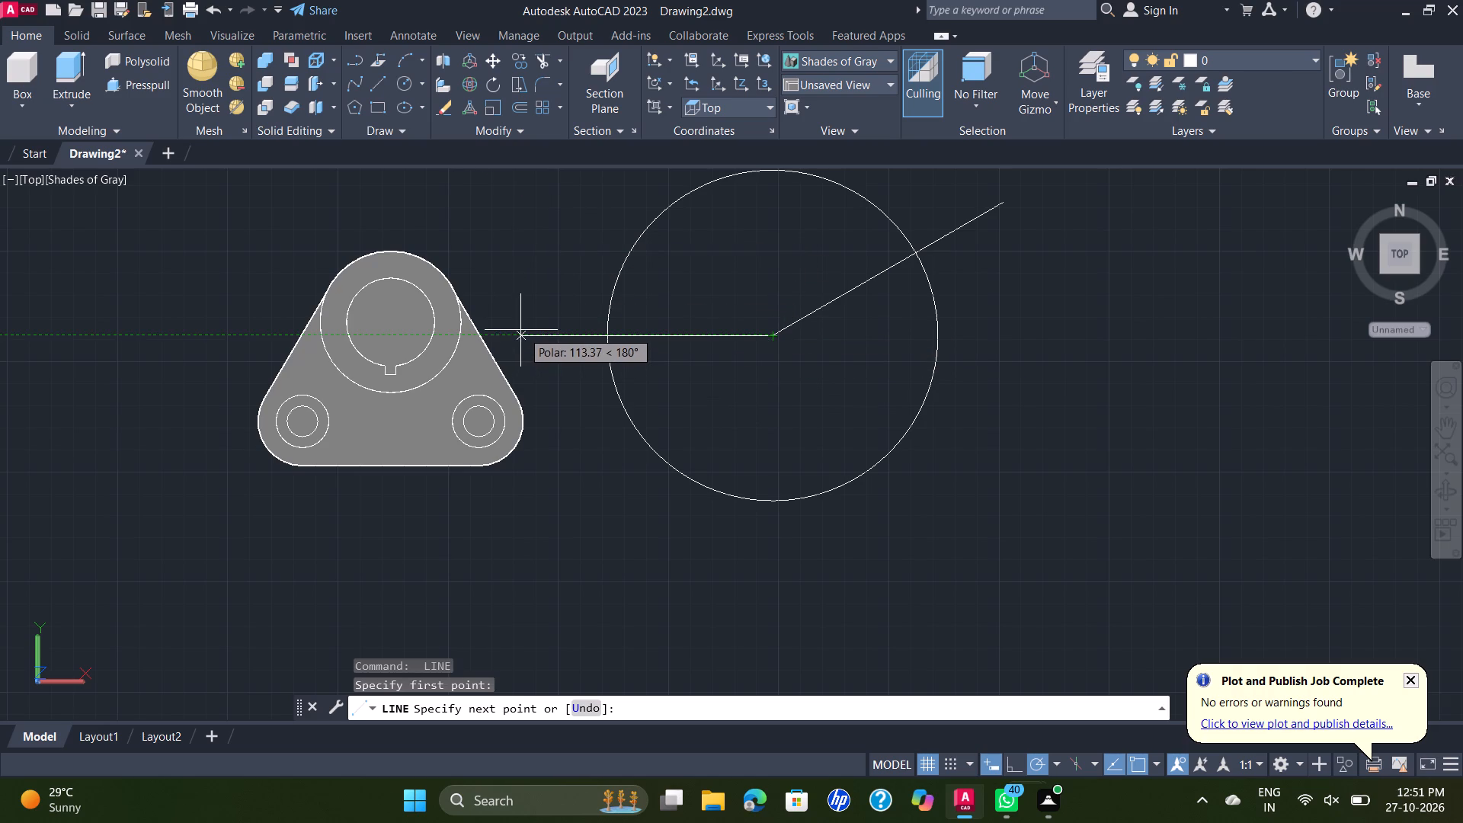
pyautogui.click(510, 189)
pyautogui.press('Escape')
# Check the angle between the two lines with a temporary angular dimension, without placing it.
pyautogui.moveTo(581, 210); pyautogui.dragTo(581, 223, button='middle')
pyautogui.scroll(-1, 581, 210)
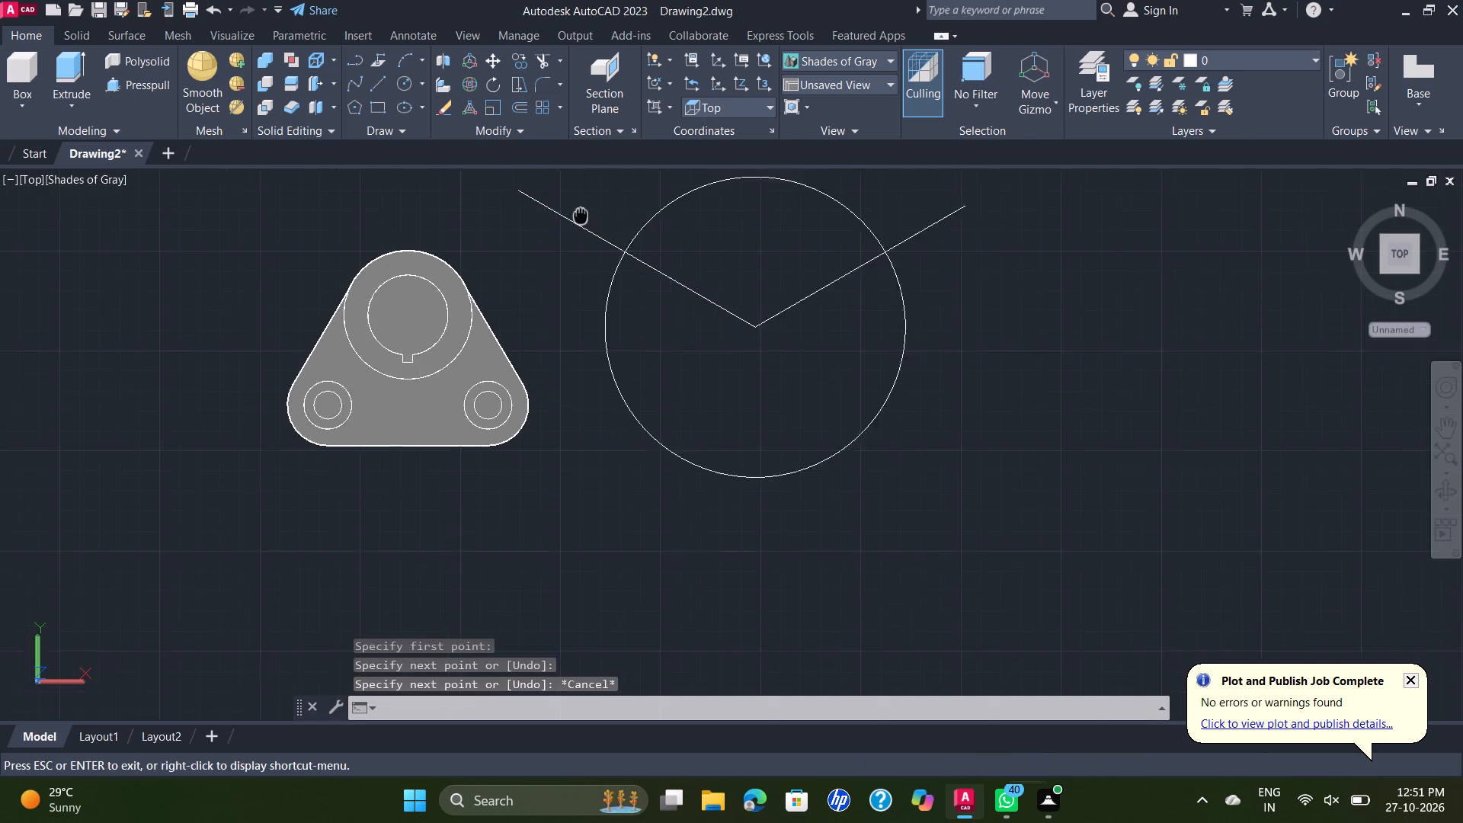
pyautogui.moveTo(581, 223); pyautogui.dragTo(579, 262, button='middle')
pyautogui.press('d')
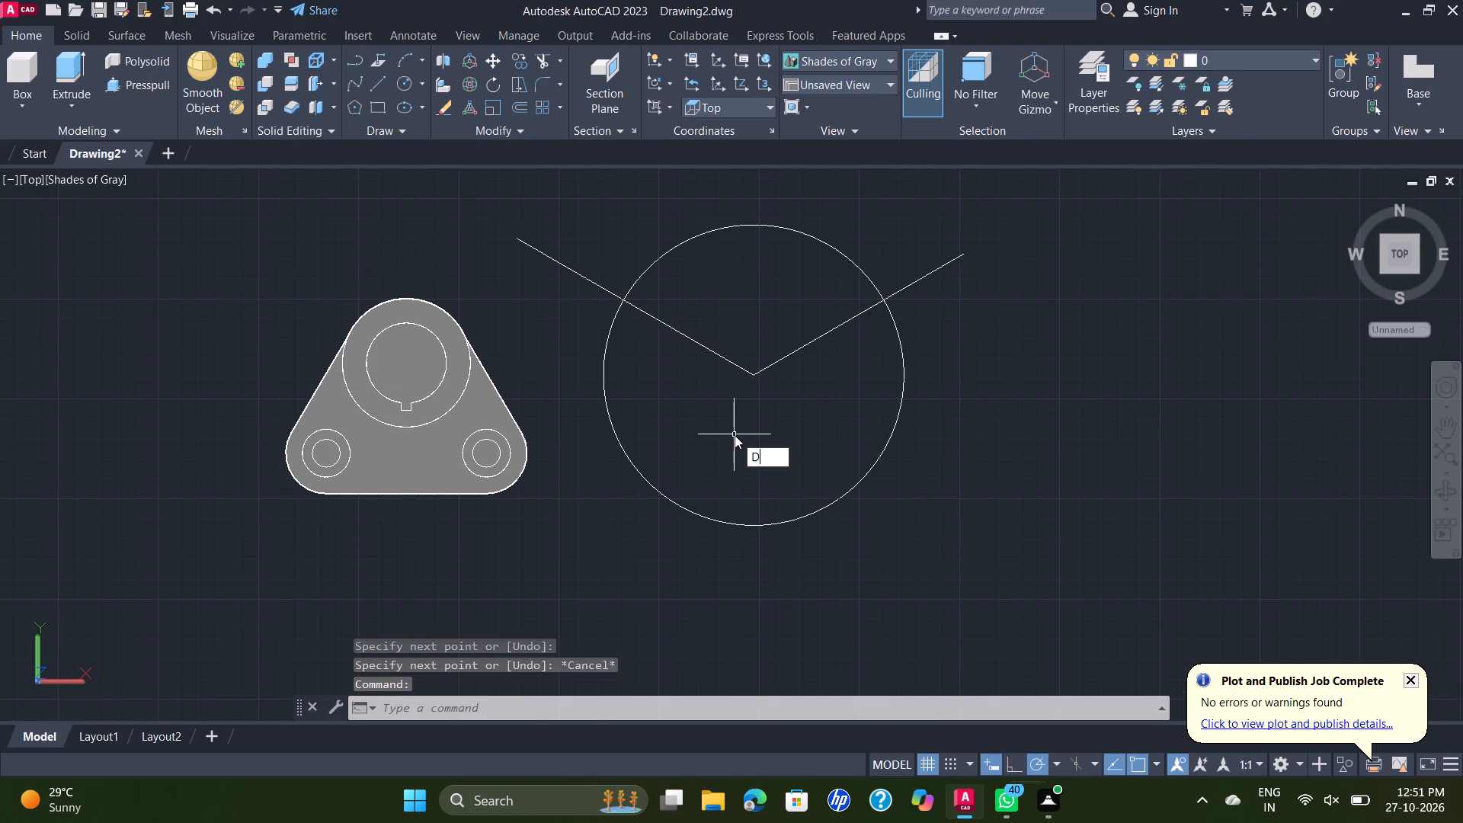
pyautogui.write('IM')
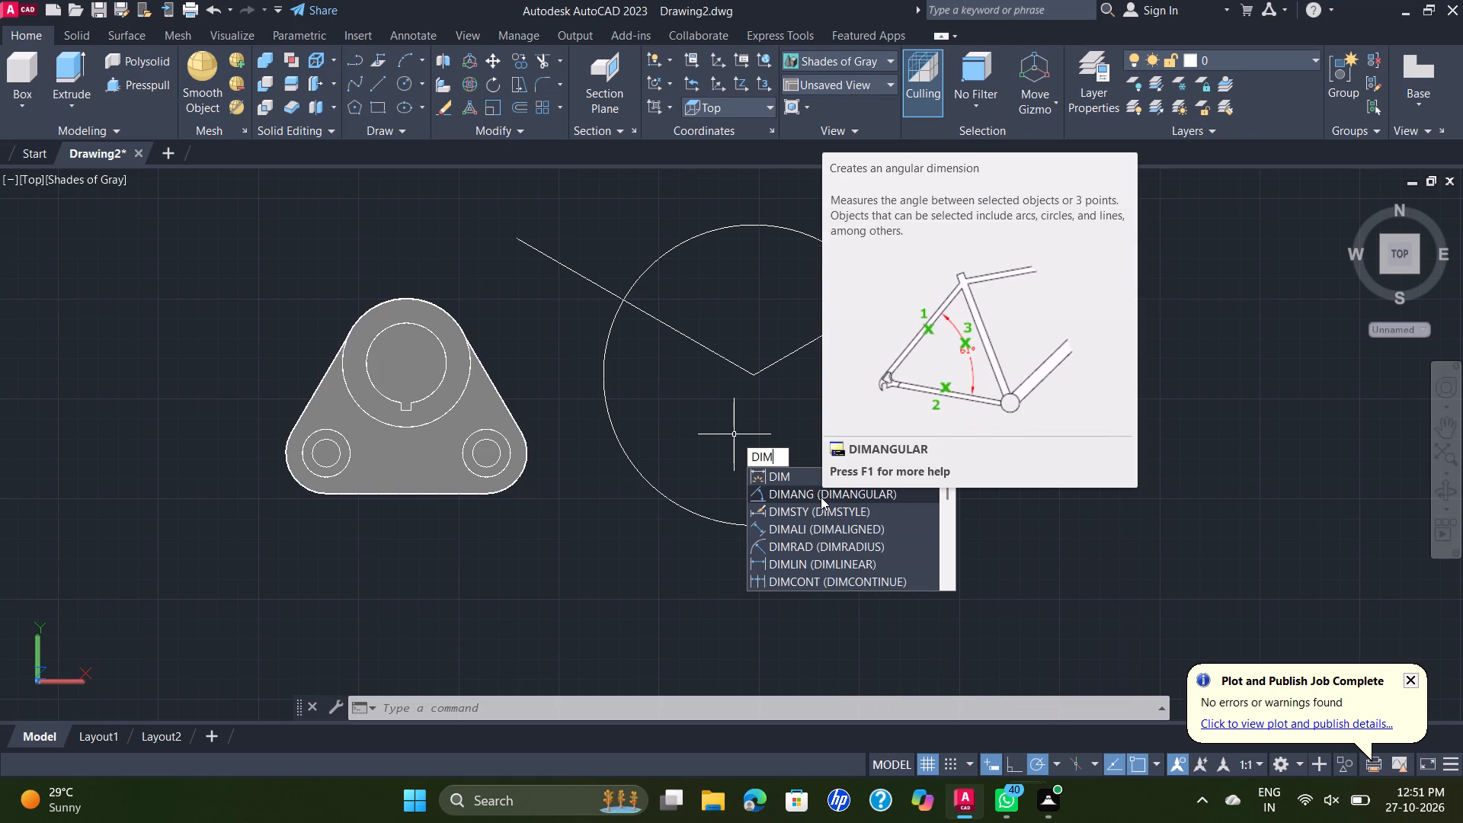
pyautogui.click(821, 497)
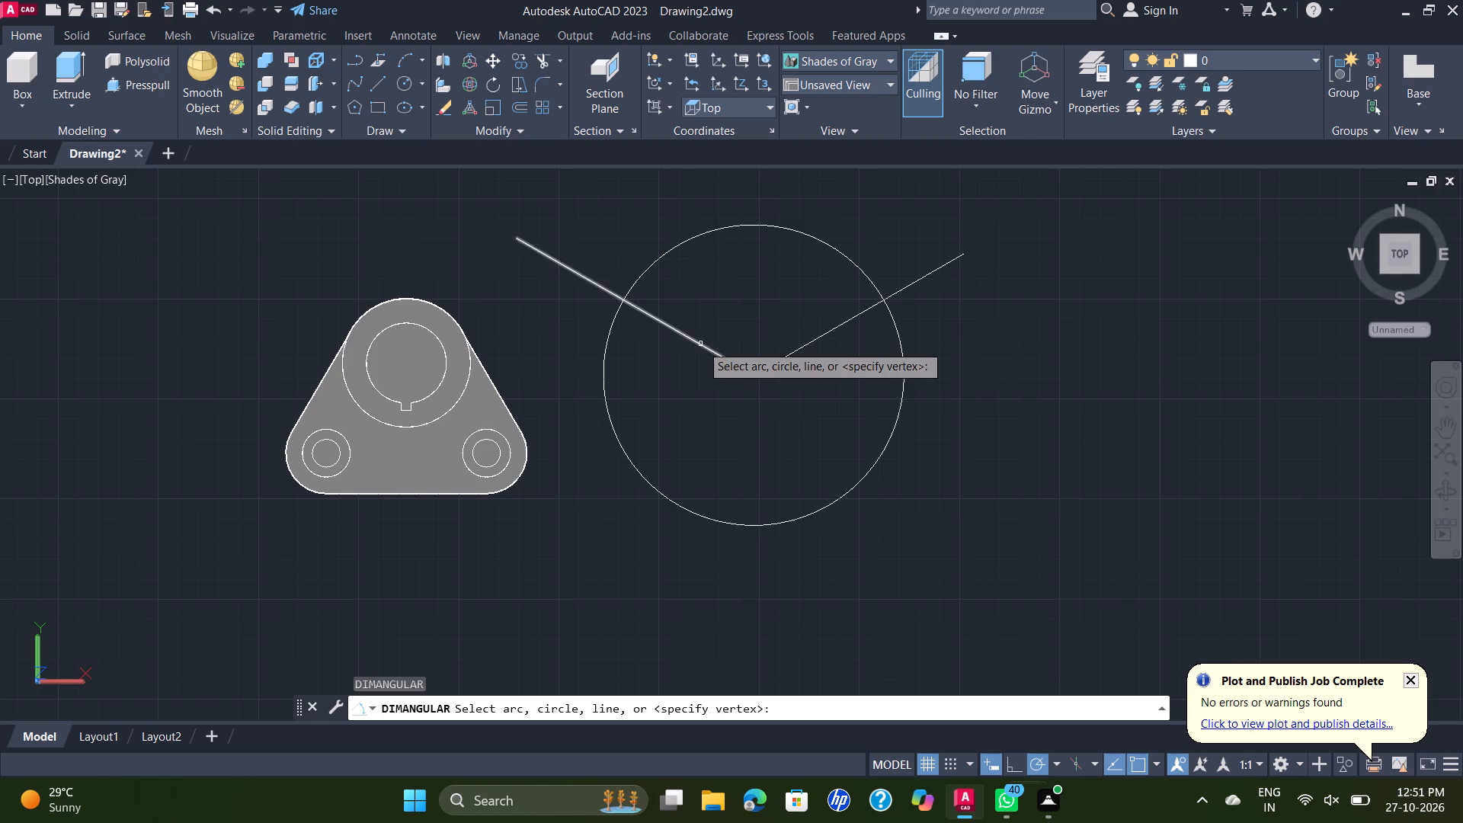
pyautogui.click(701, 344)
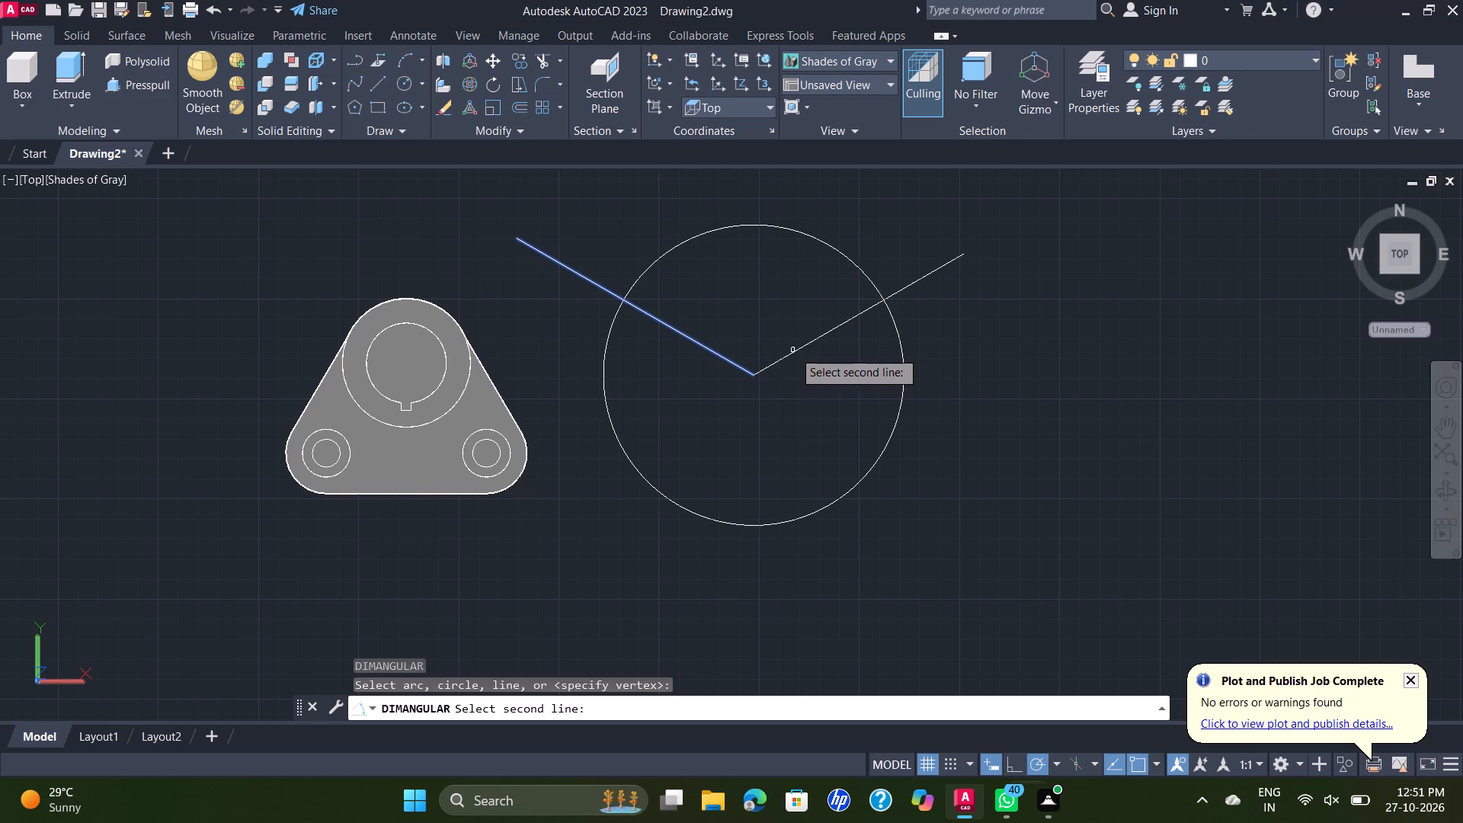
pyautogui.click(793, 351)
pyautogui.scroll(2, 757, 318)
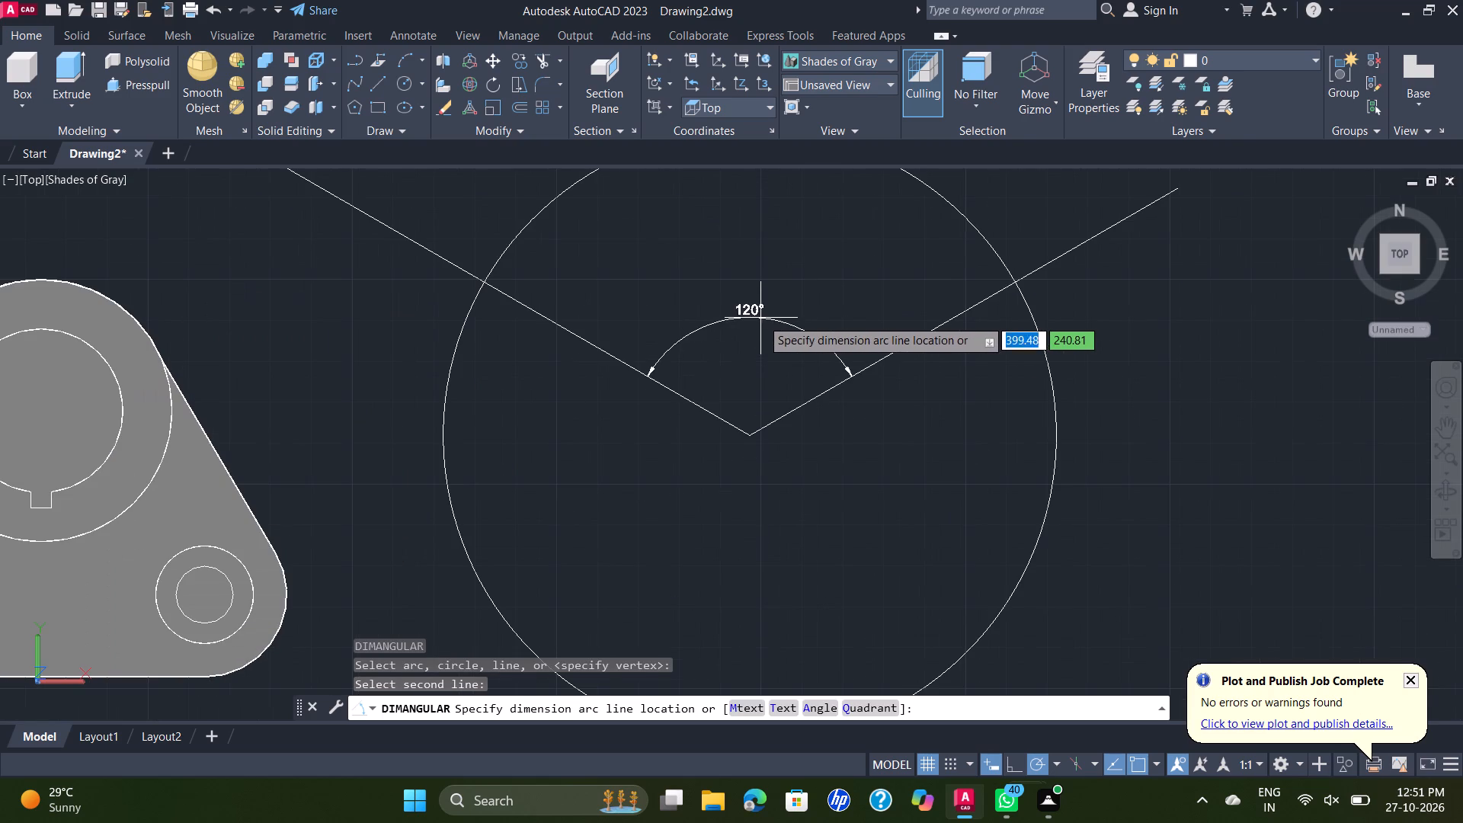
pyautogui.press('Escape')
pyautogui.press('`')
pyautogui.press('Escape')
# Draw a circle of radius 32 mm at the centre of the radius 75 circle.
pyautogui.scroll(-1, 838, 317)
pyautogui.moveTo(839, 317); pyautogui.dragTo(831, 347, button='middle')
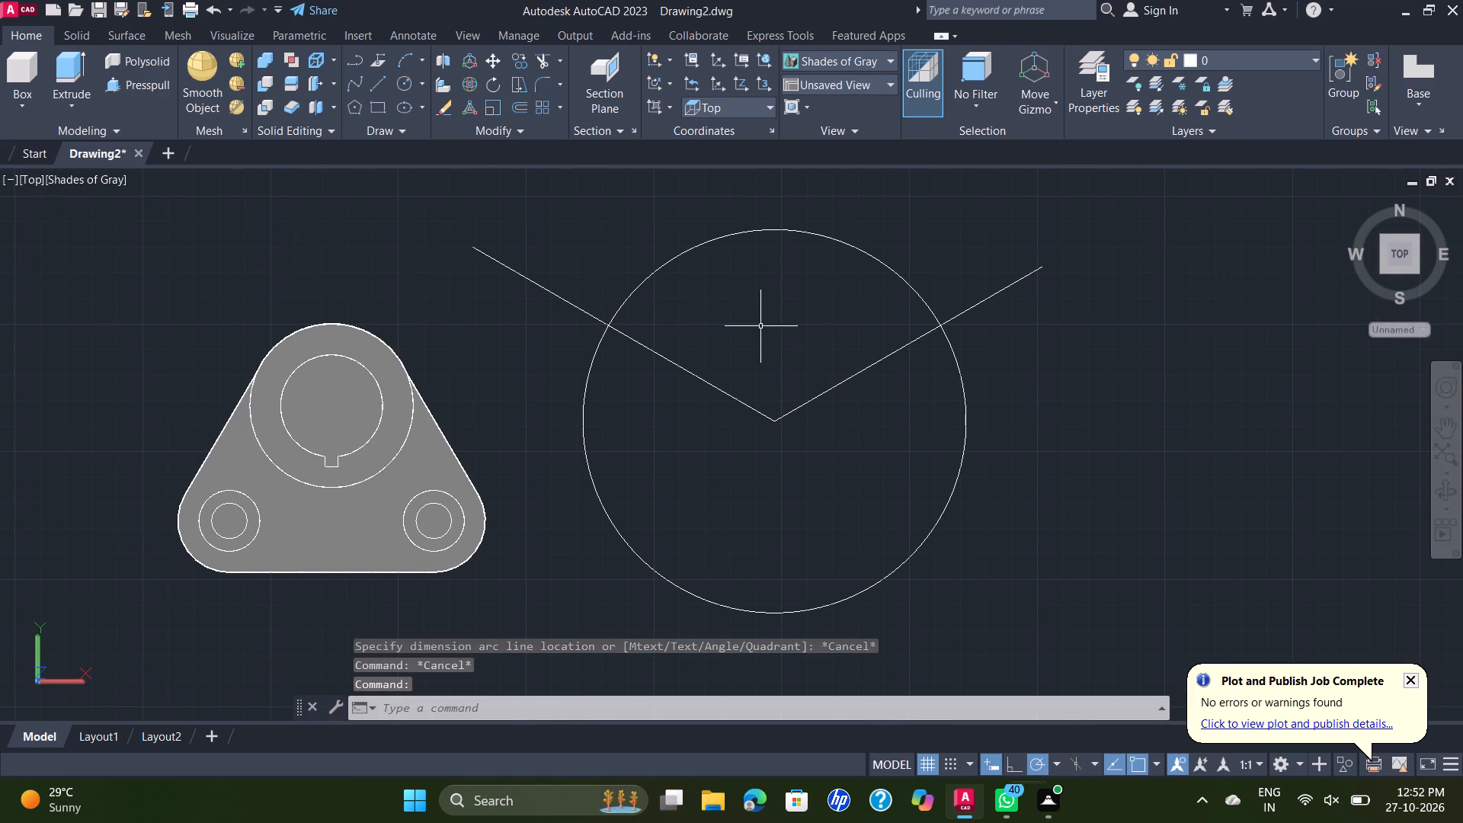
pyautogui.press('c')
pyautogui.press('Return')
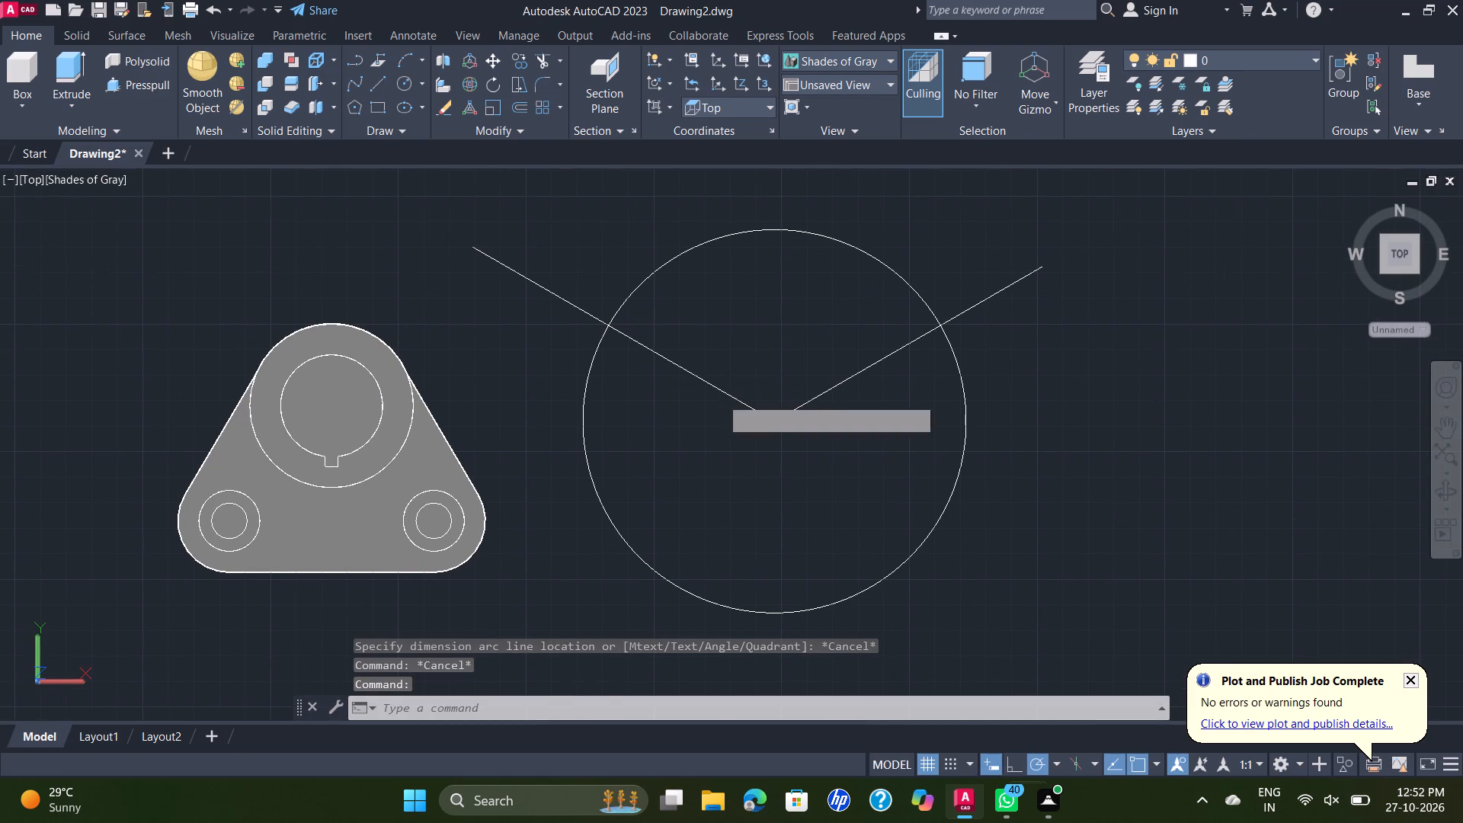
pyautogui.click(777, 421)
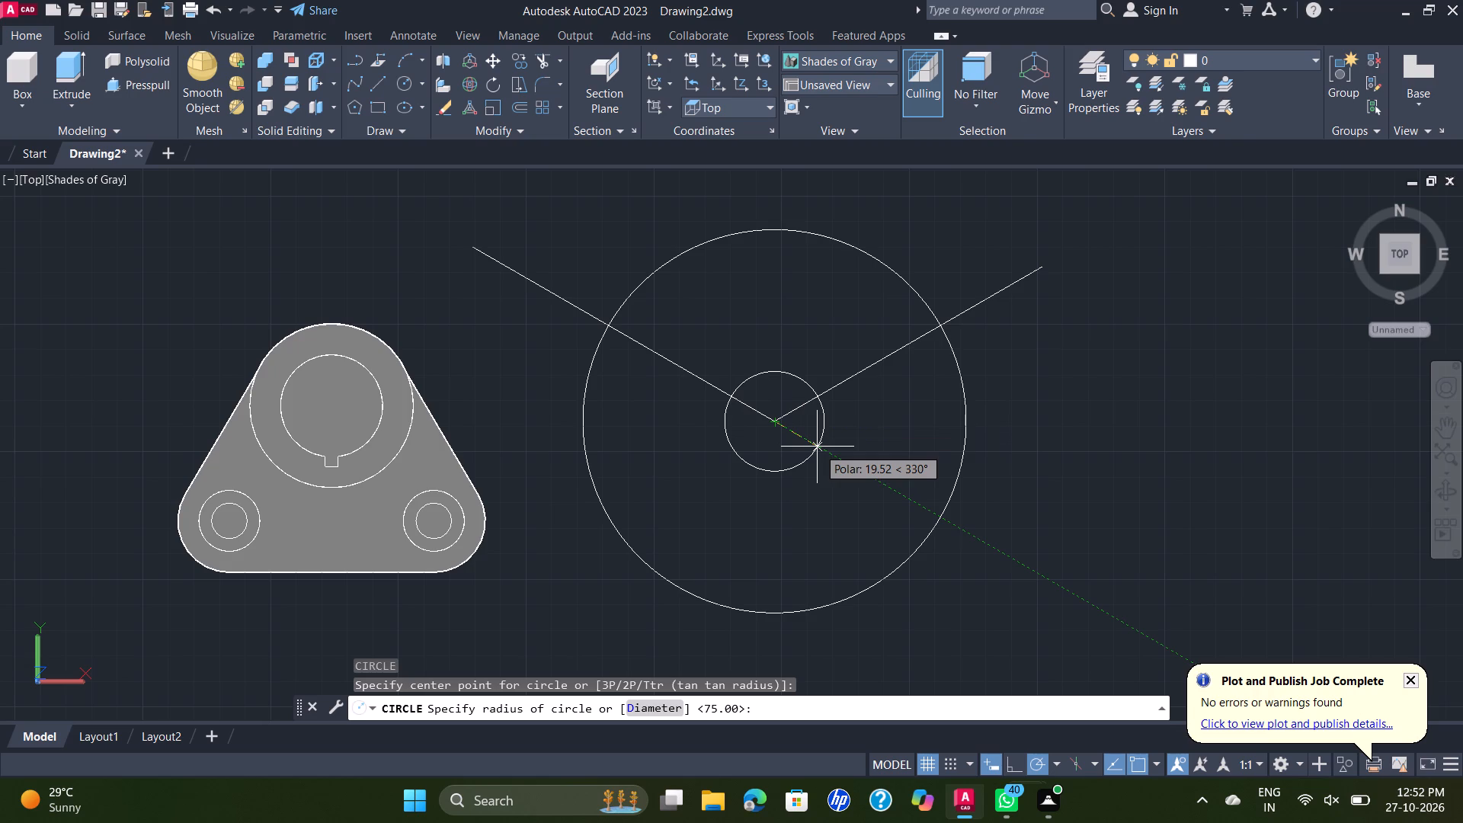
pyautogui.write('32')
pyautogui.press('Return')
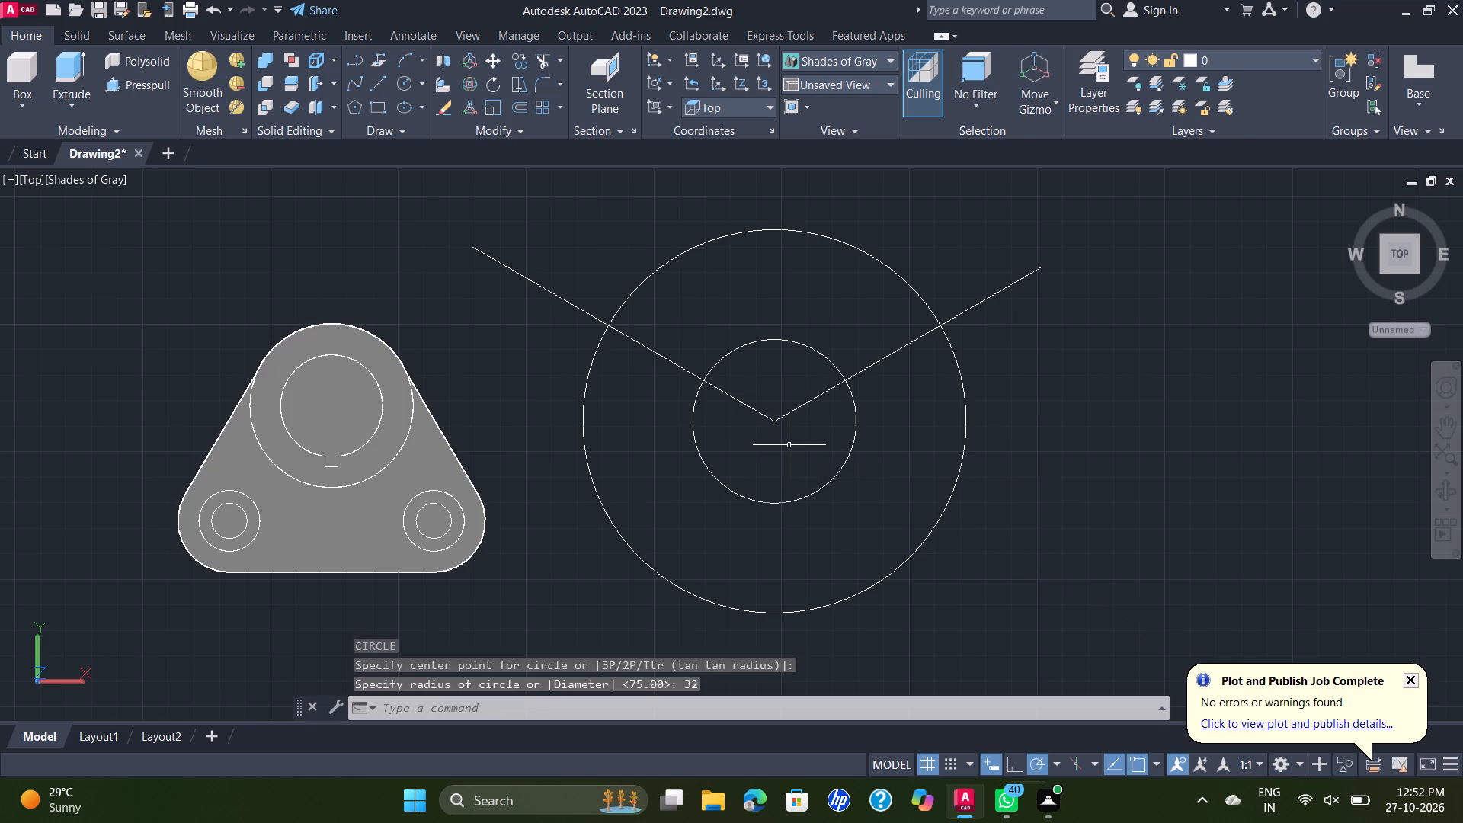
# Draw a 40 mm diameter circle centred where the 30° line crosses the radius 75 circle.
pyautogui.press('space')
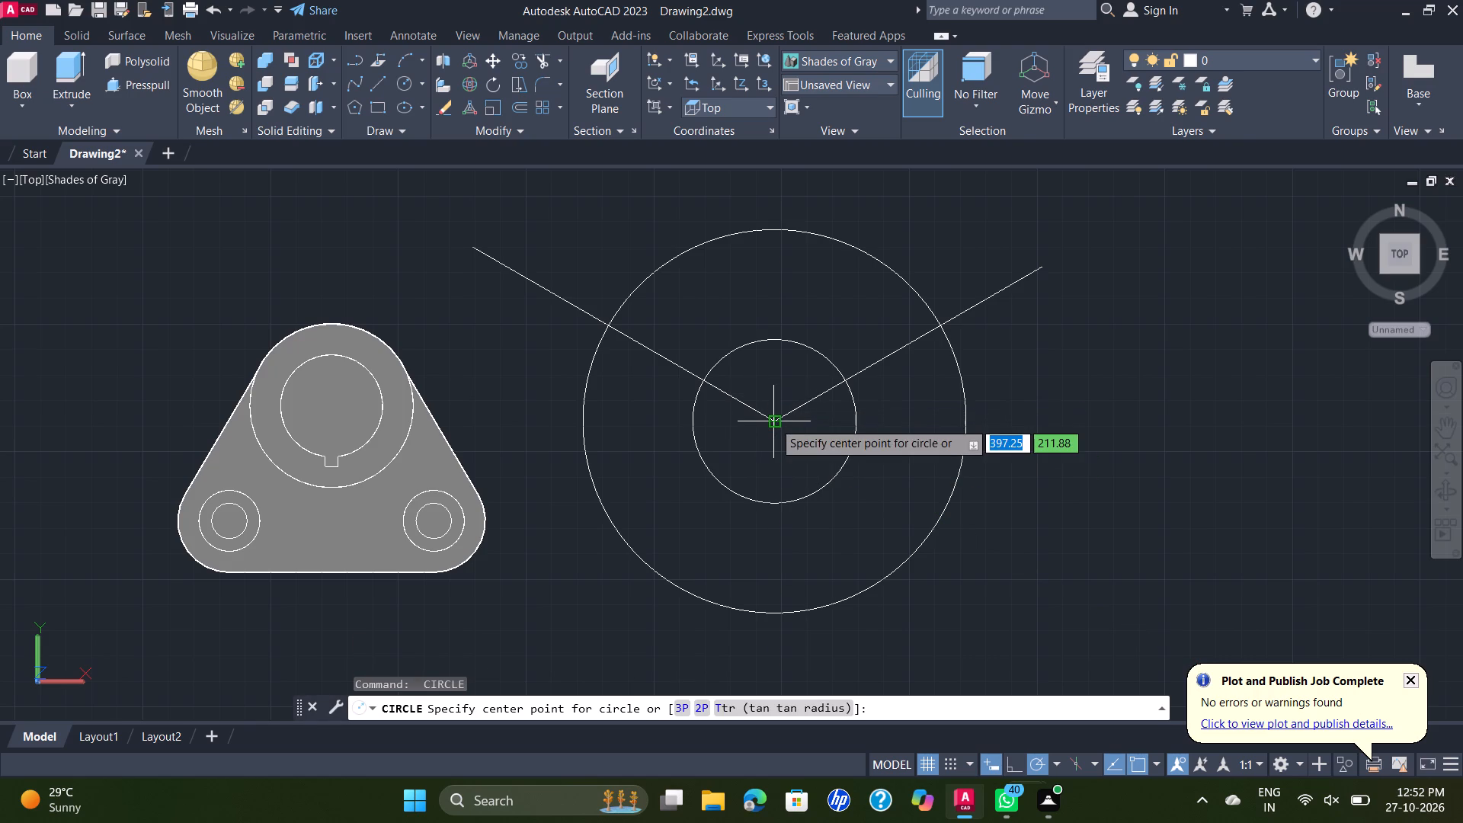
pyautogui.press('Escape')
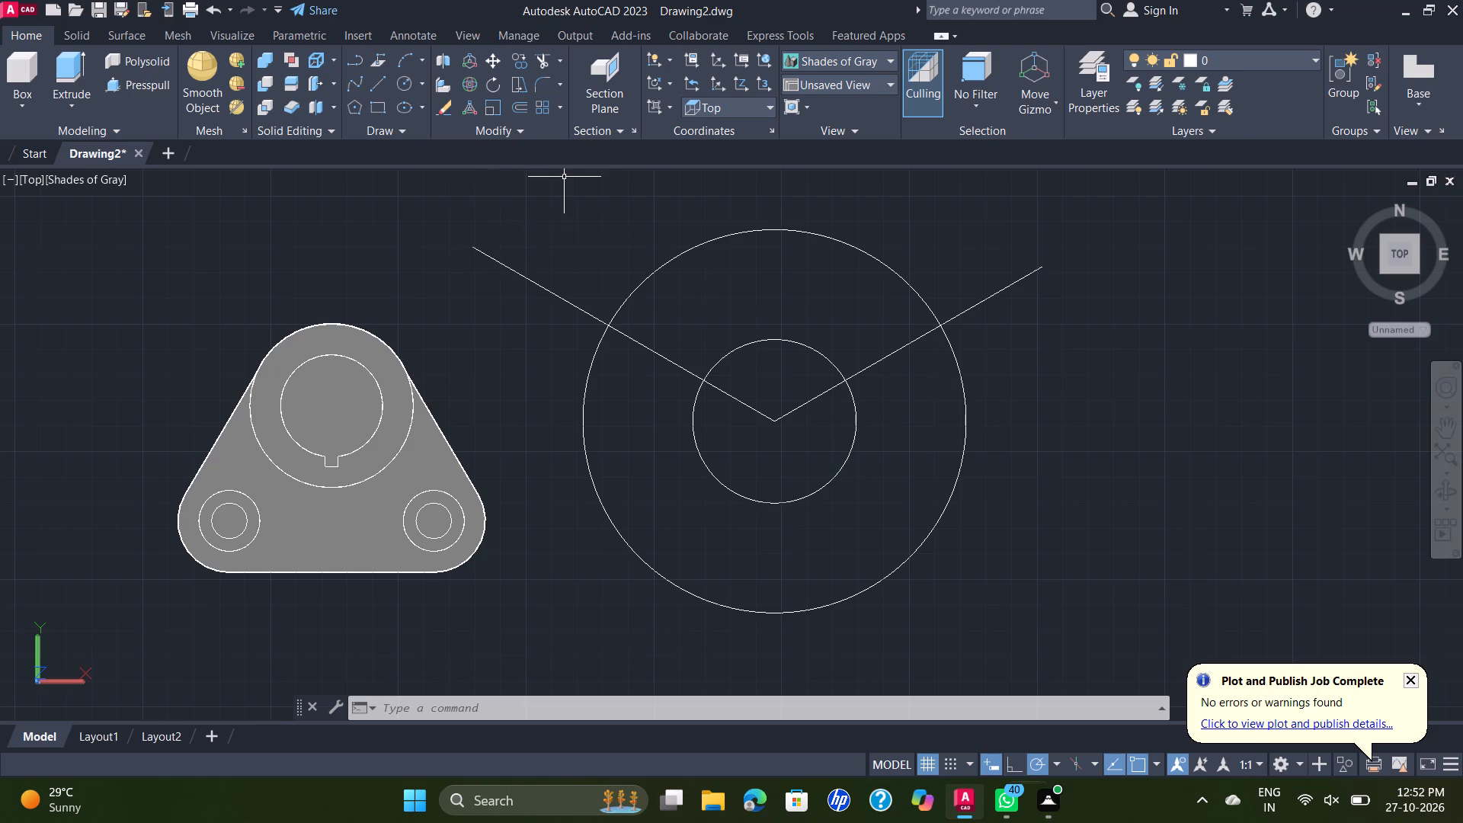
pyautogui.press('space')
pyautogui.click(941, 326)
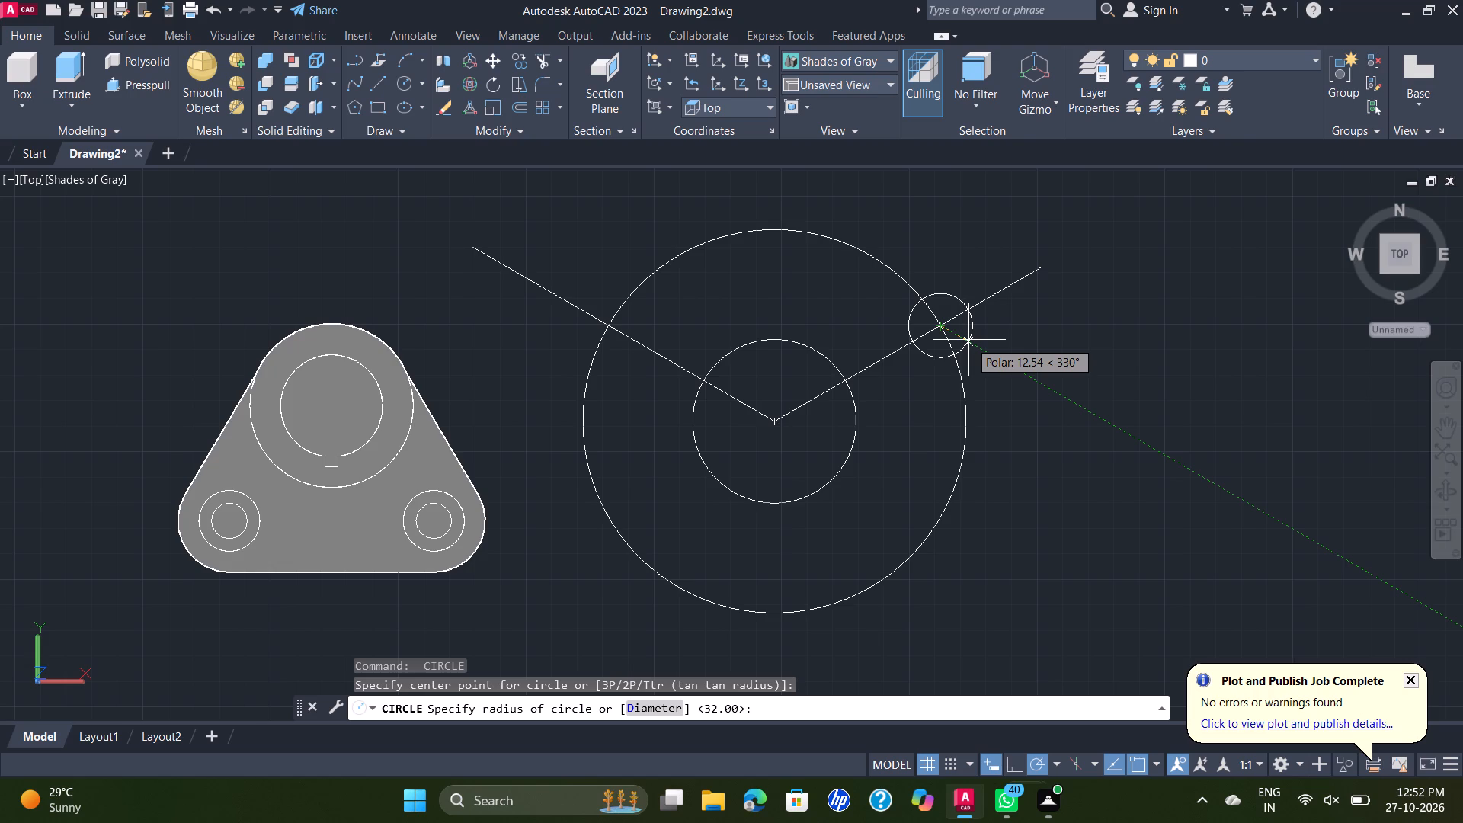
pyautogui.press('d')
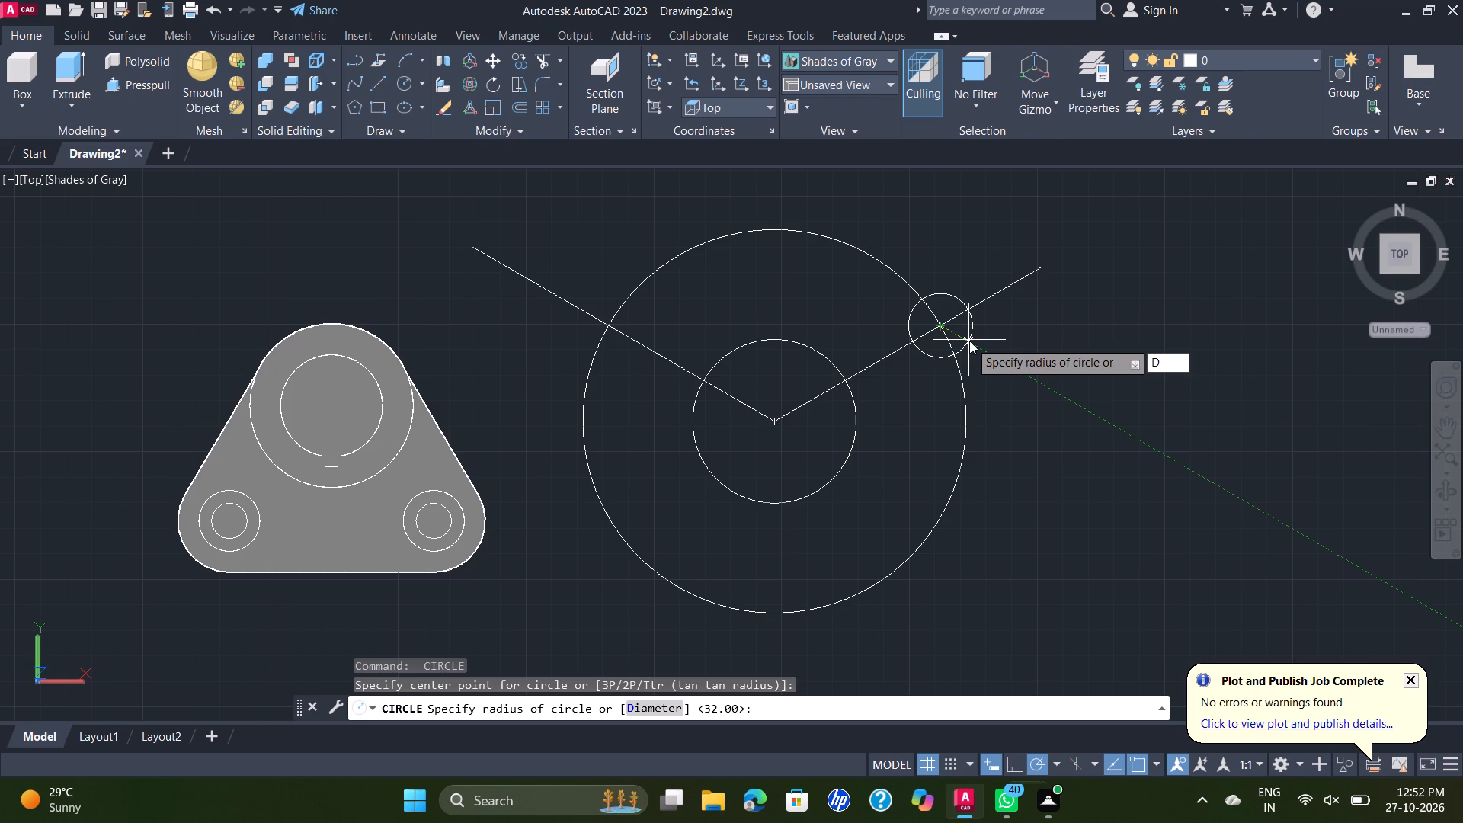
pyautogui.press('Return')
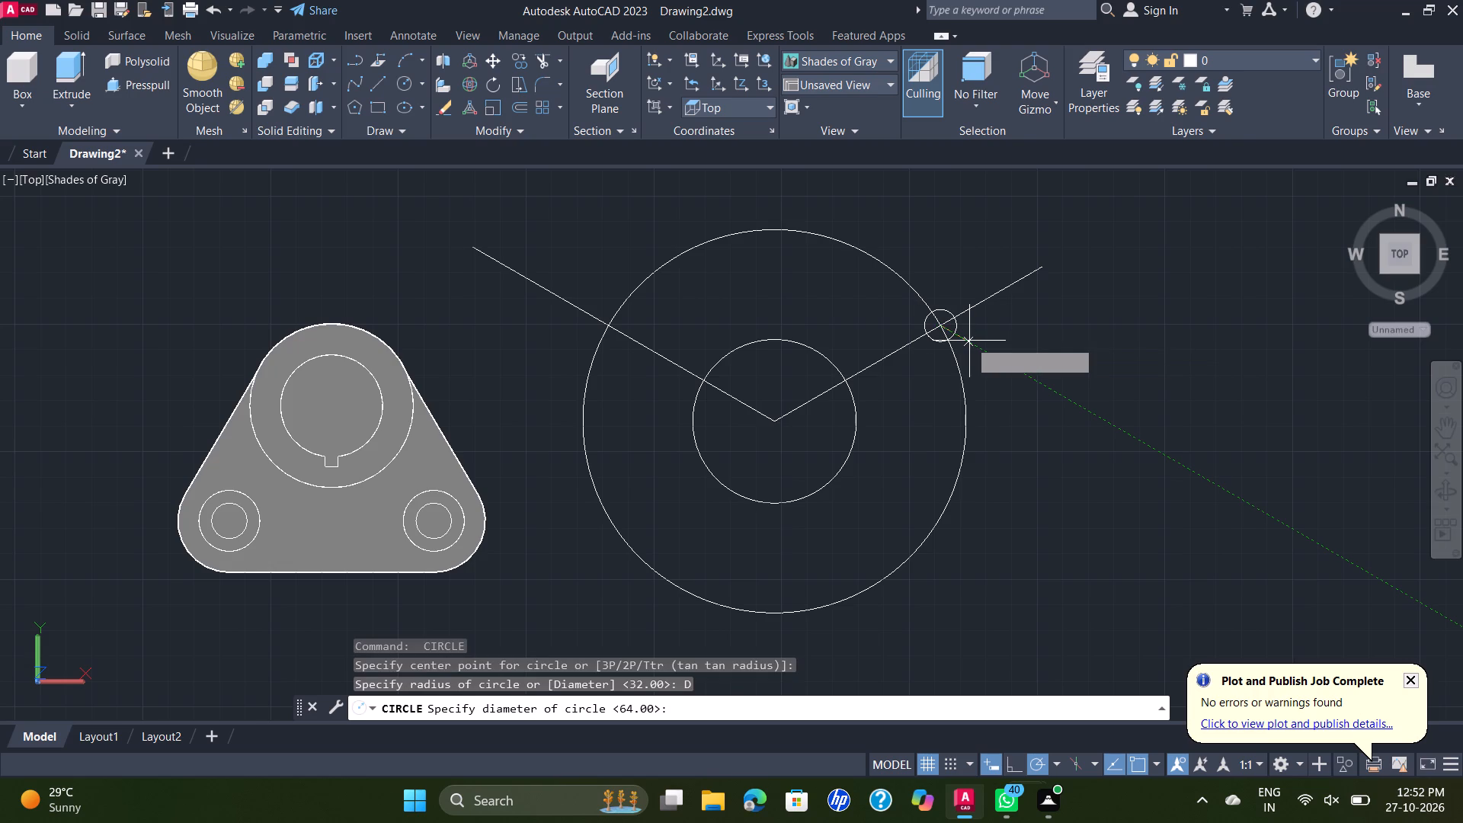
pyautogui.write('40')
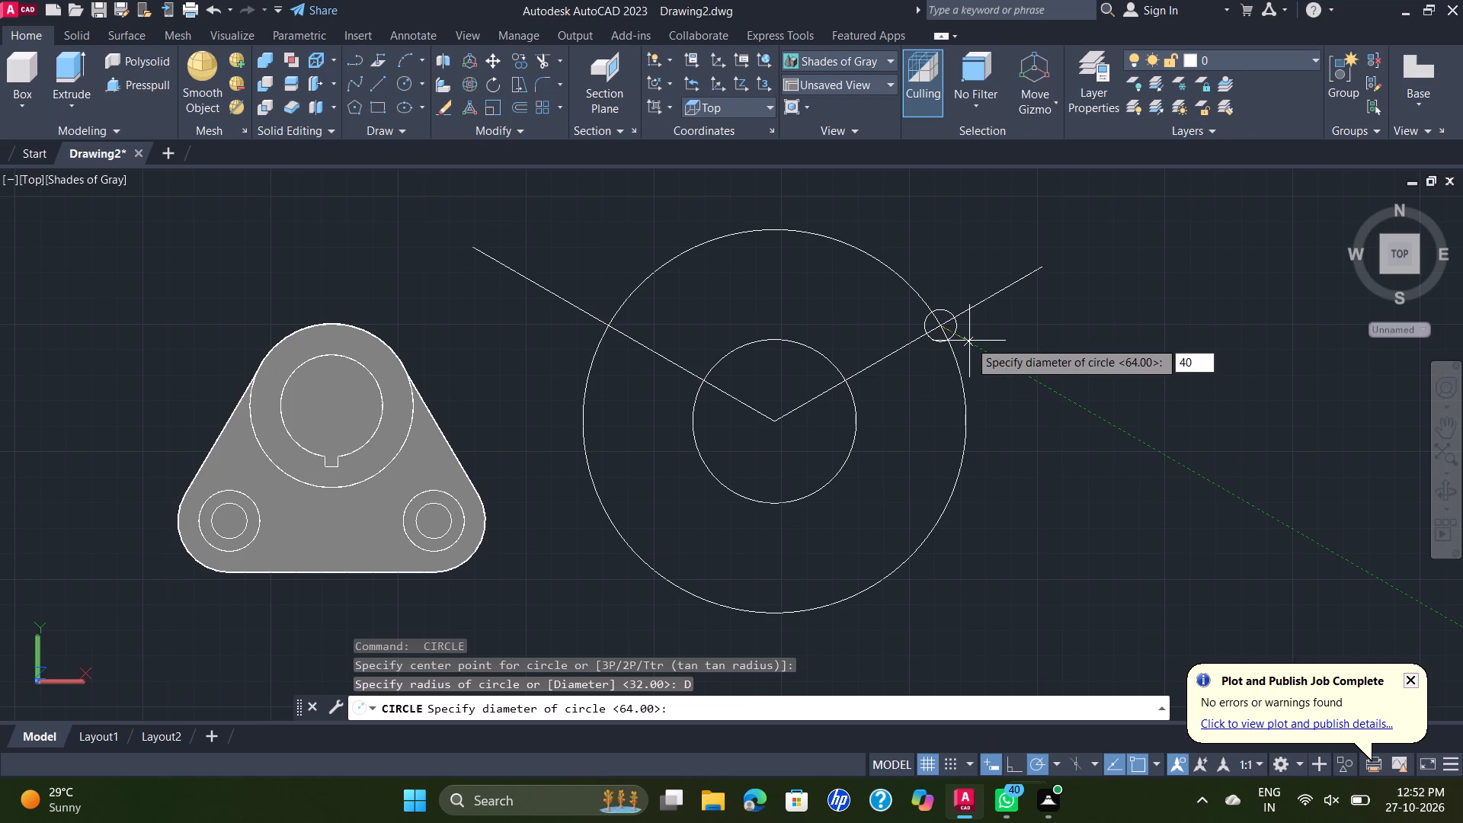
pyautogui.press('Return')
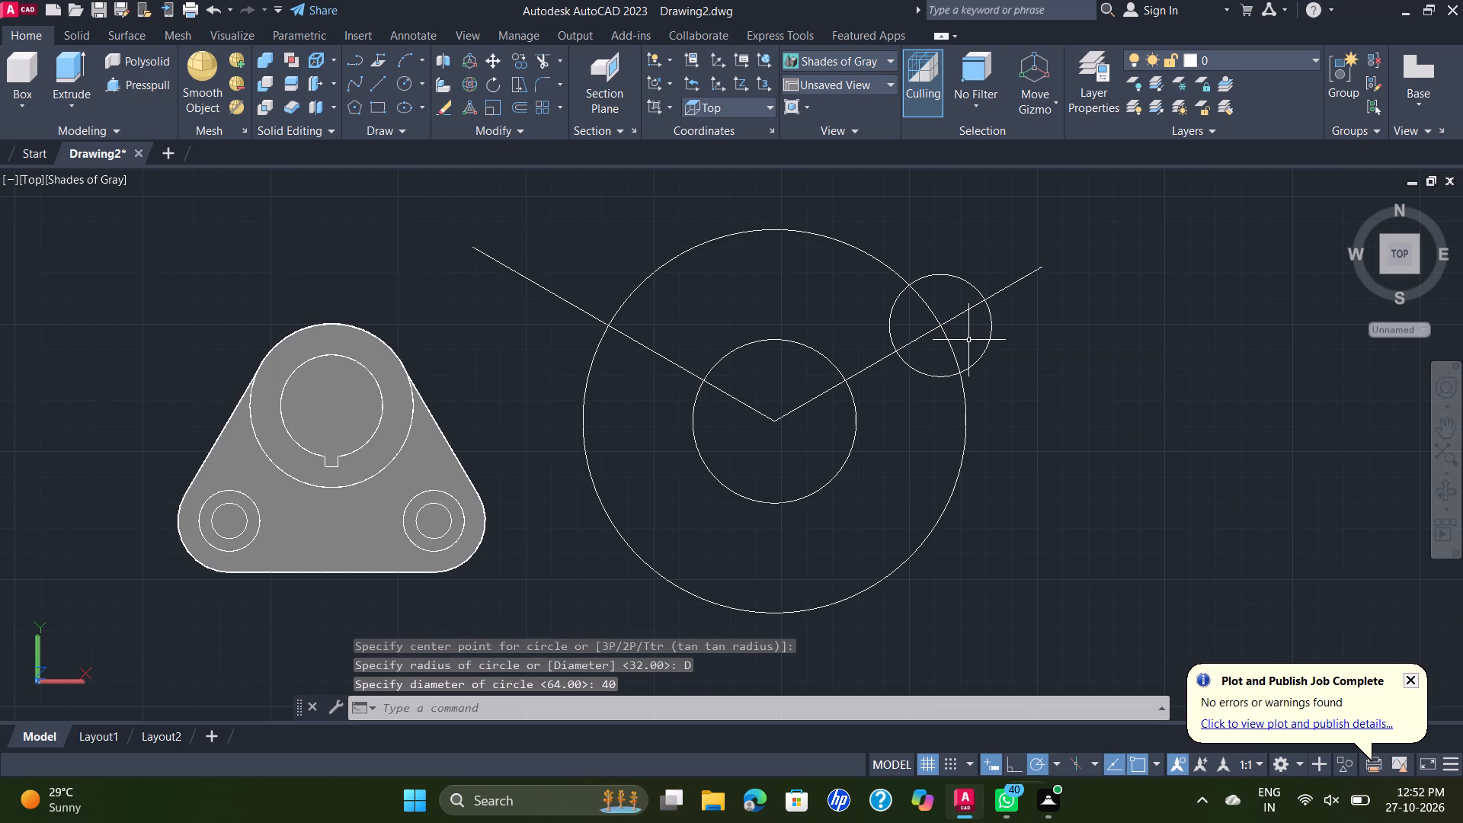
# Draw two circles of radius 13 mm and 8 mm concentric with the 40 mm diameter circle.
pyautogui.press('space')
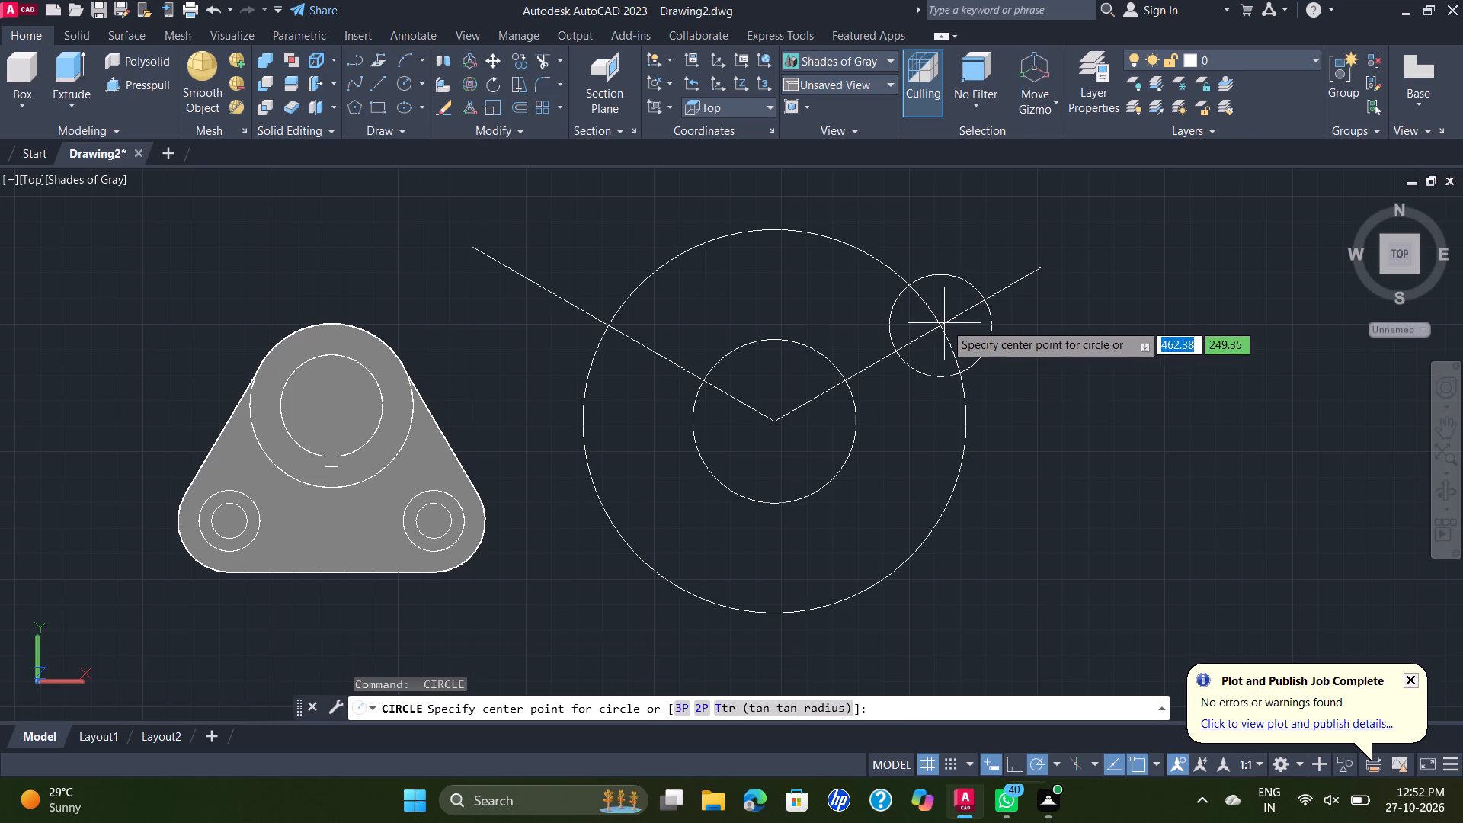
pyautogui.click(946, 324)
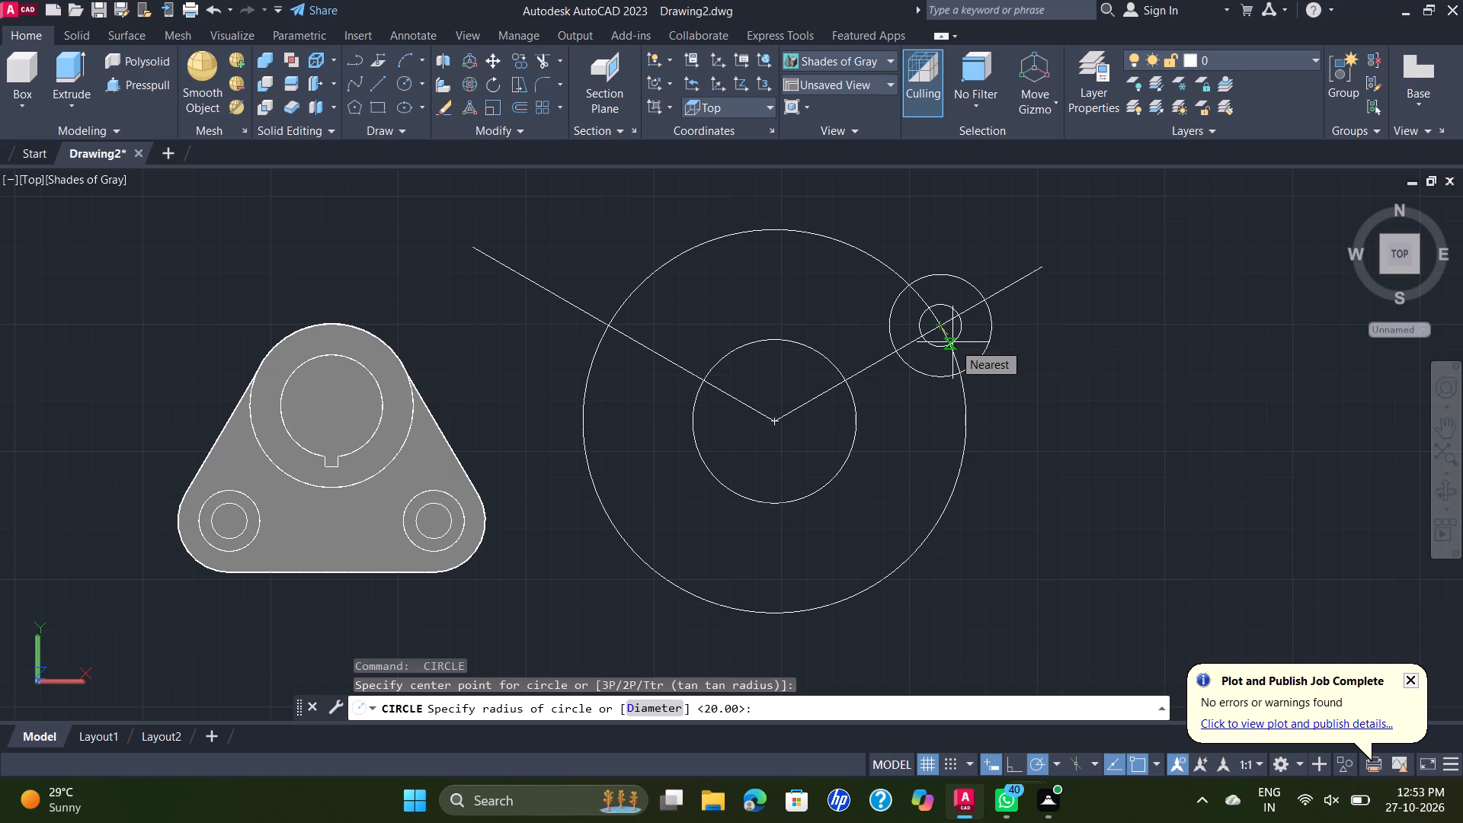
pyautogui.write('13')
pyautogui.press('Return')
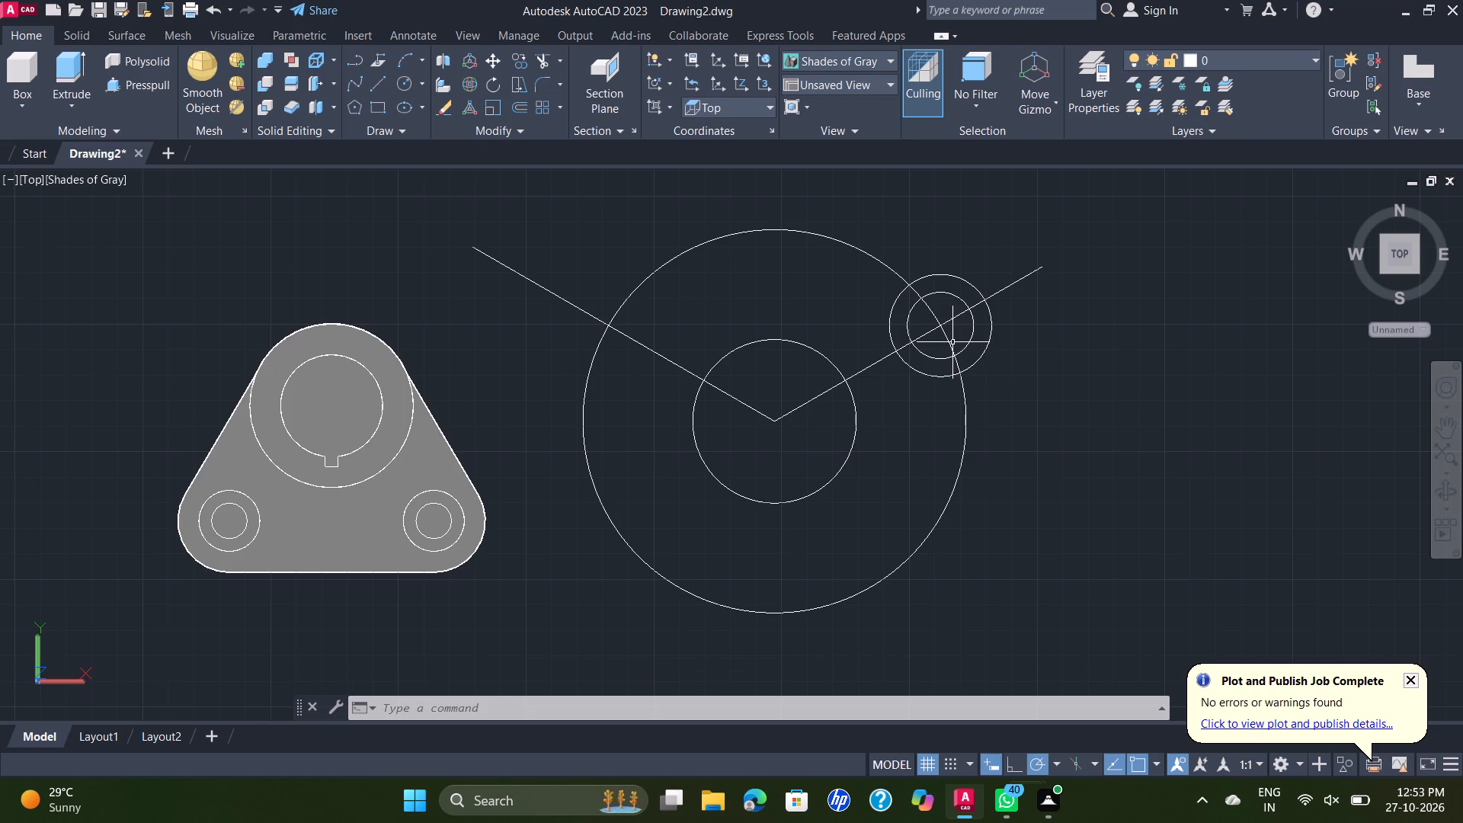
pyautogui.press('space')
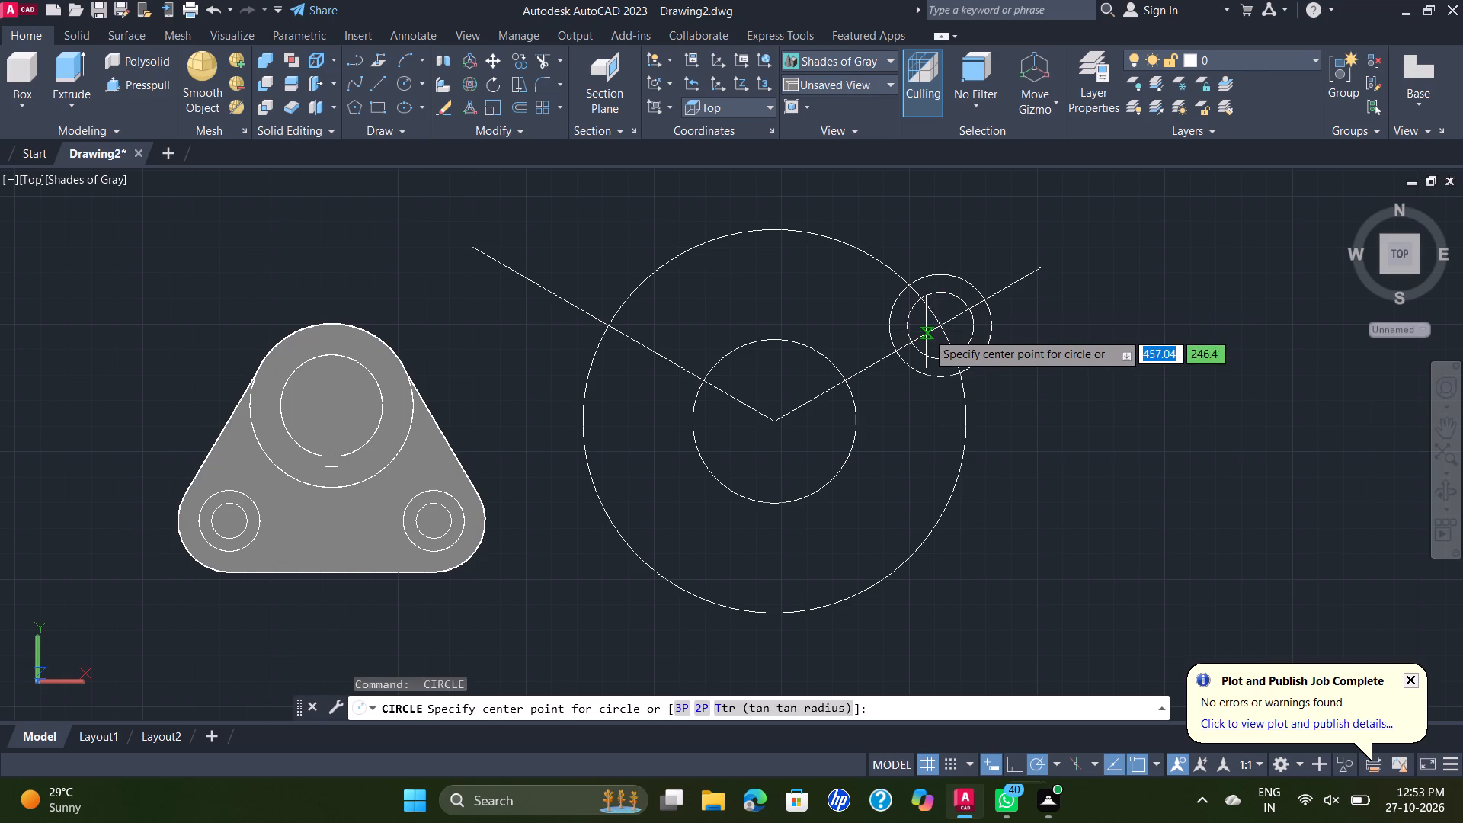
pyautogui.click(943, 328)
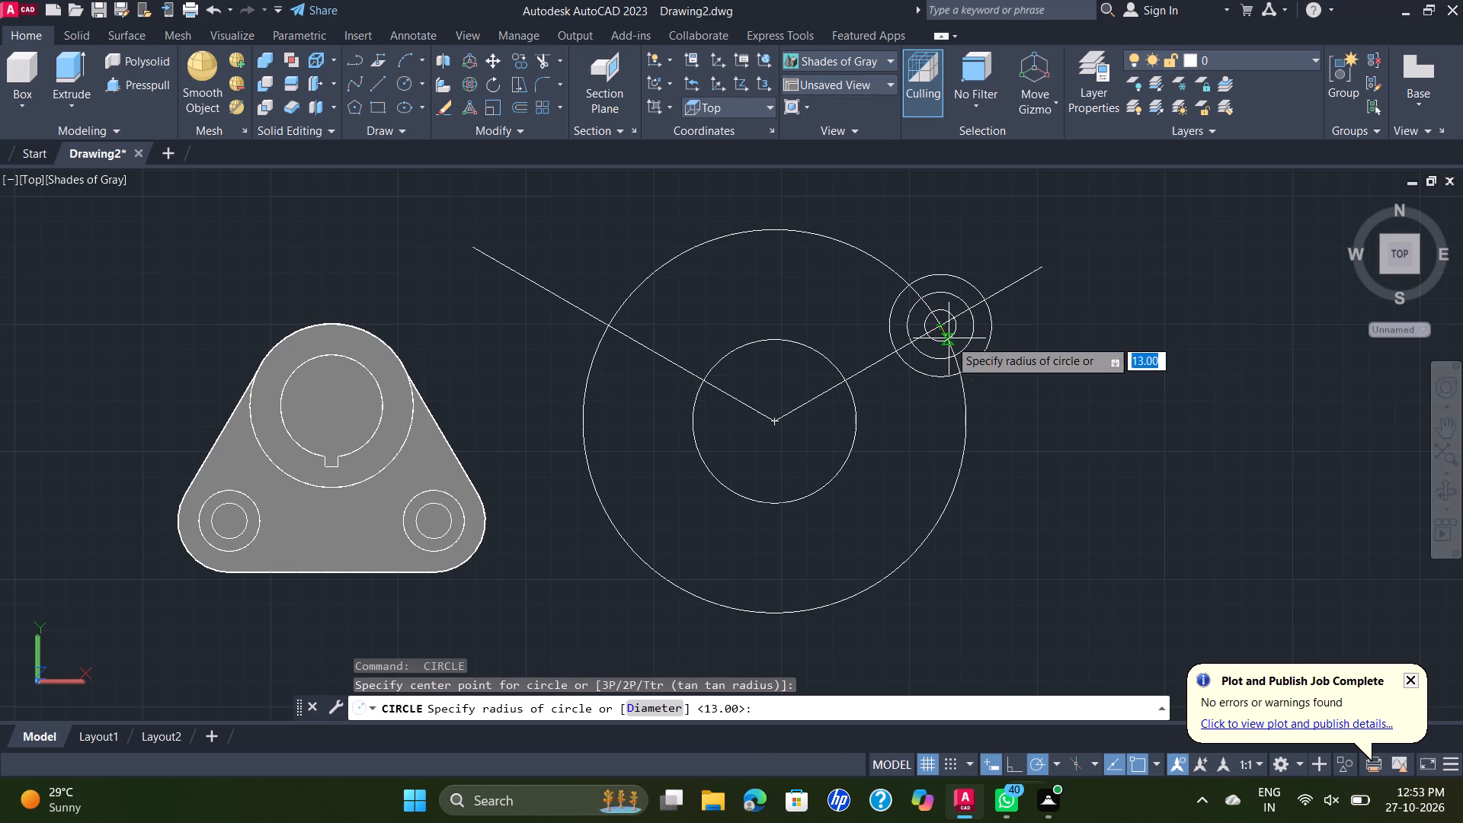
pyautogui.press('8')
pyautogui.press('Return')
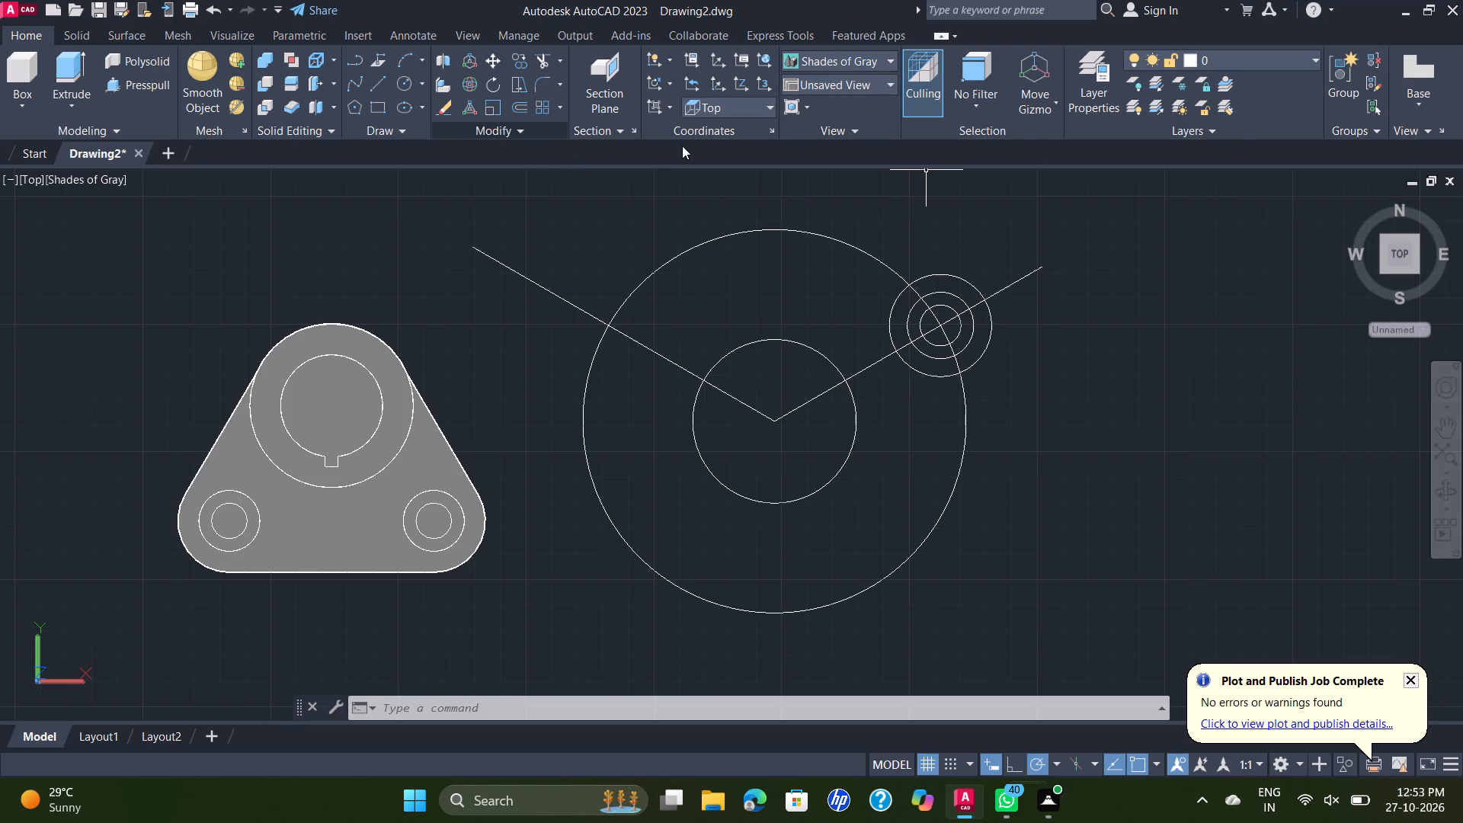
# Draw a line about 55 mm long at 210° from the upper intersection of the 40 mm diameter and radius 75 circles.
pyautogui.click(379, 85)
pyautogui.scroll(1, 896, 319)
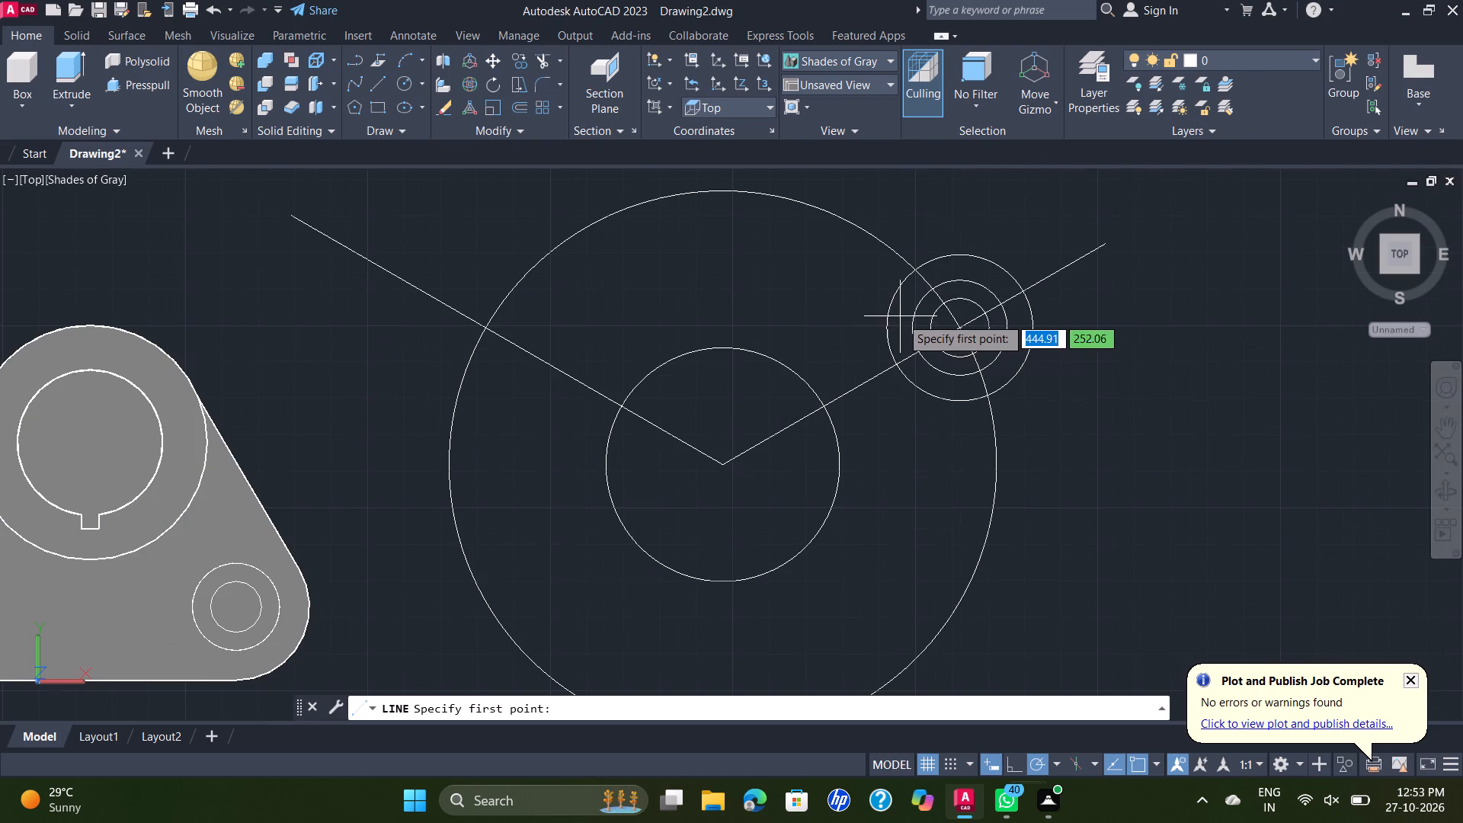
pyautogui.click(917, 271)
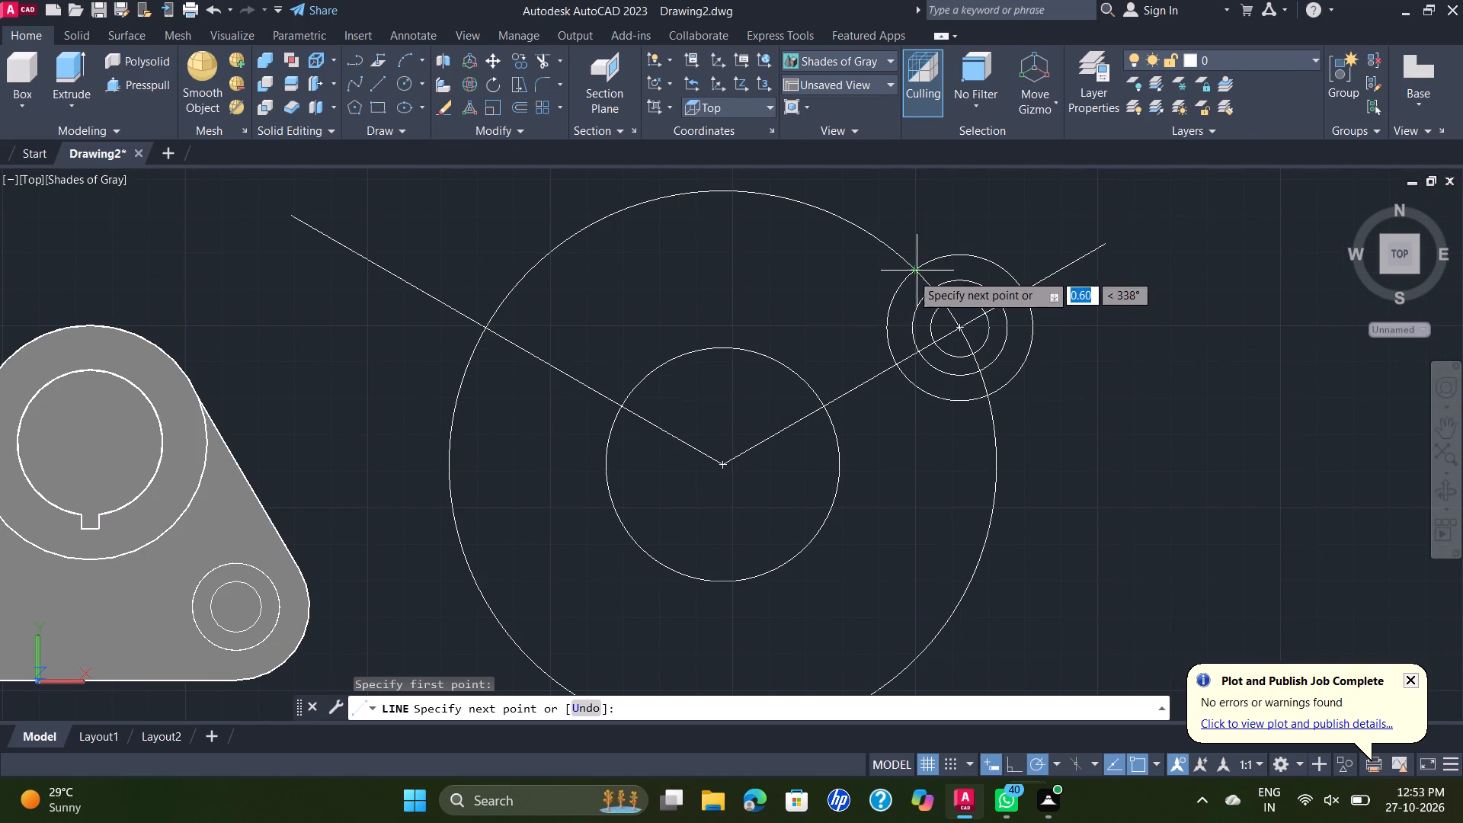
pyautogui.click(744, 375)
pyautogui.press('Escape')
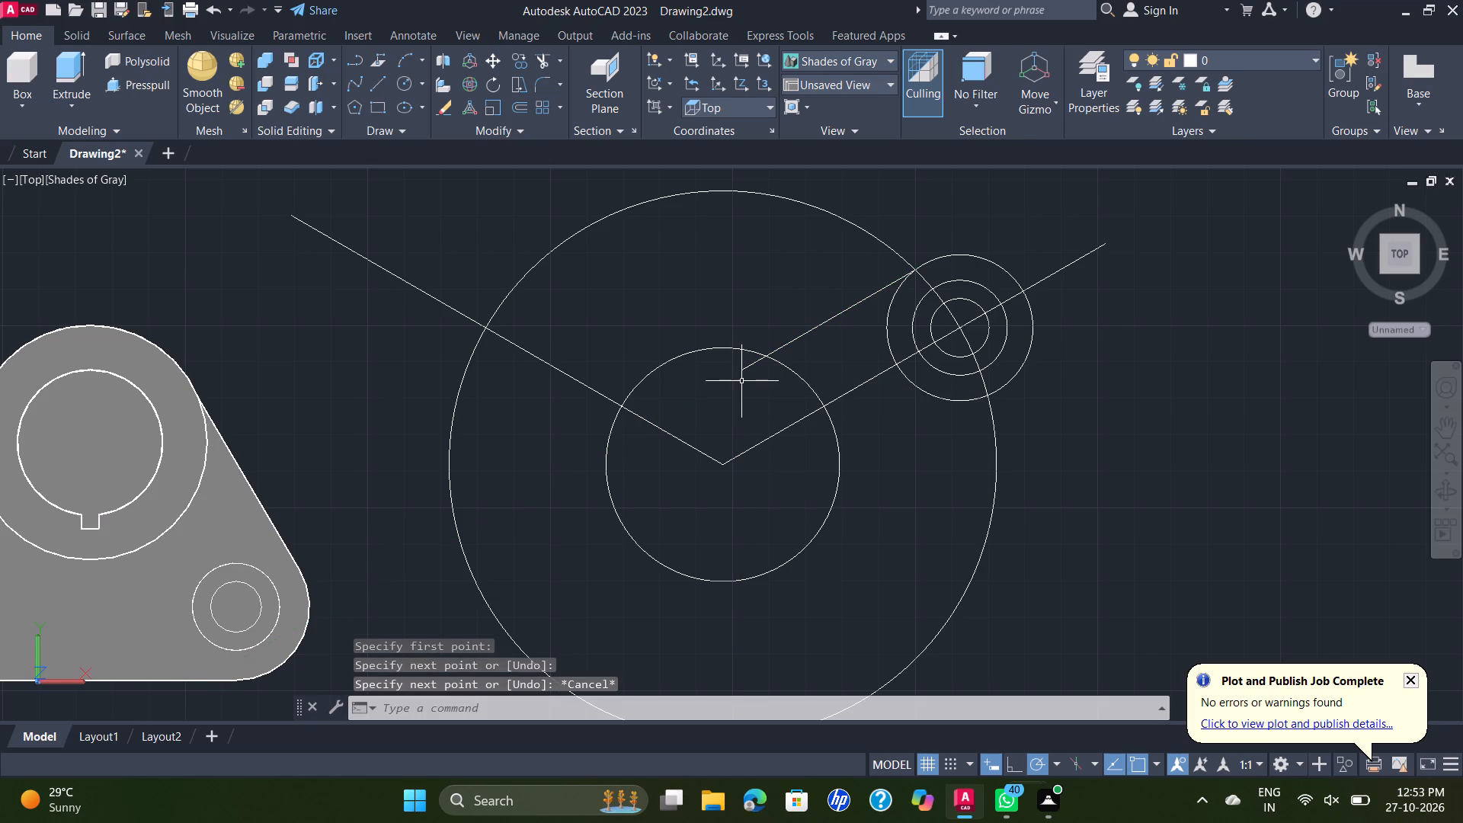
# Draw a line parallel to the arm's upper edge from the lower intersection of the 40 mm diameter and radius 75 circles into the radius 32 circle.
pyautogui.press('space')
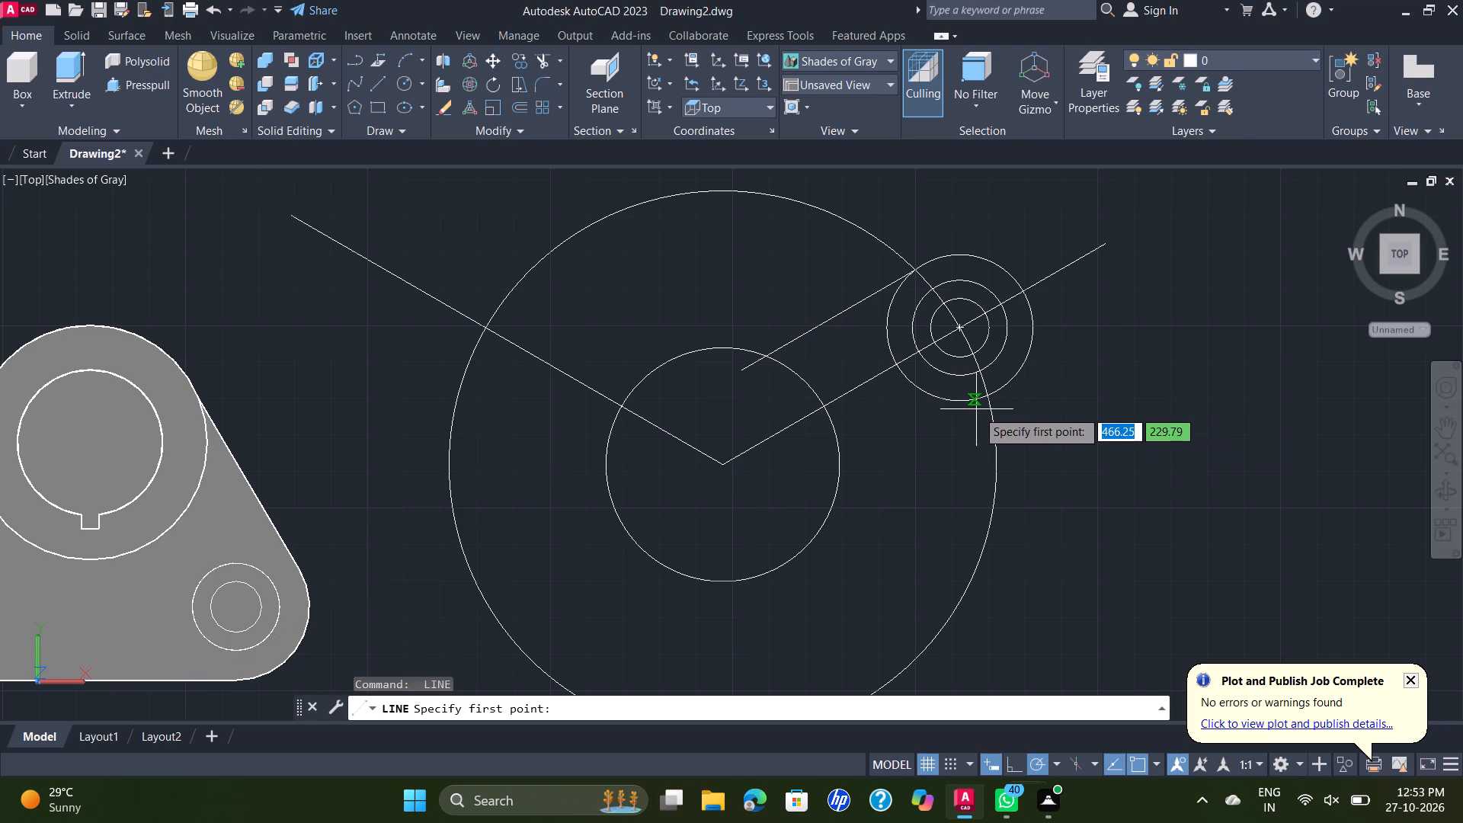
pyautogui.click(986, 398)
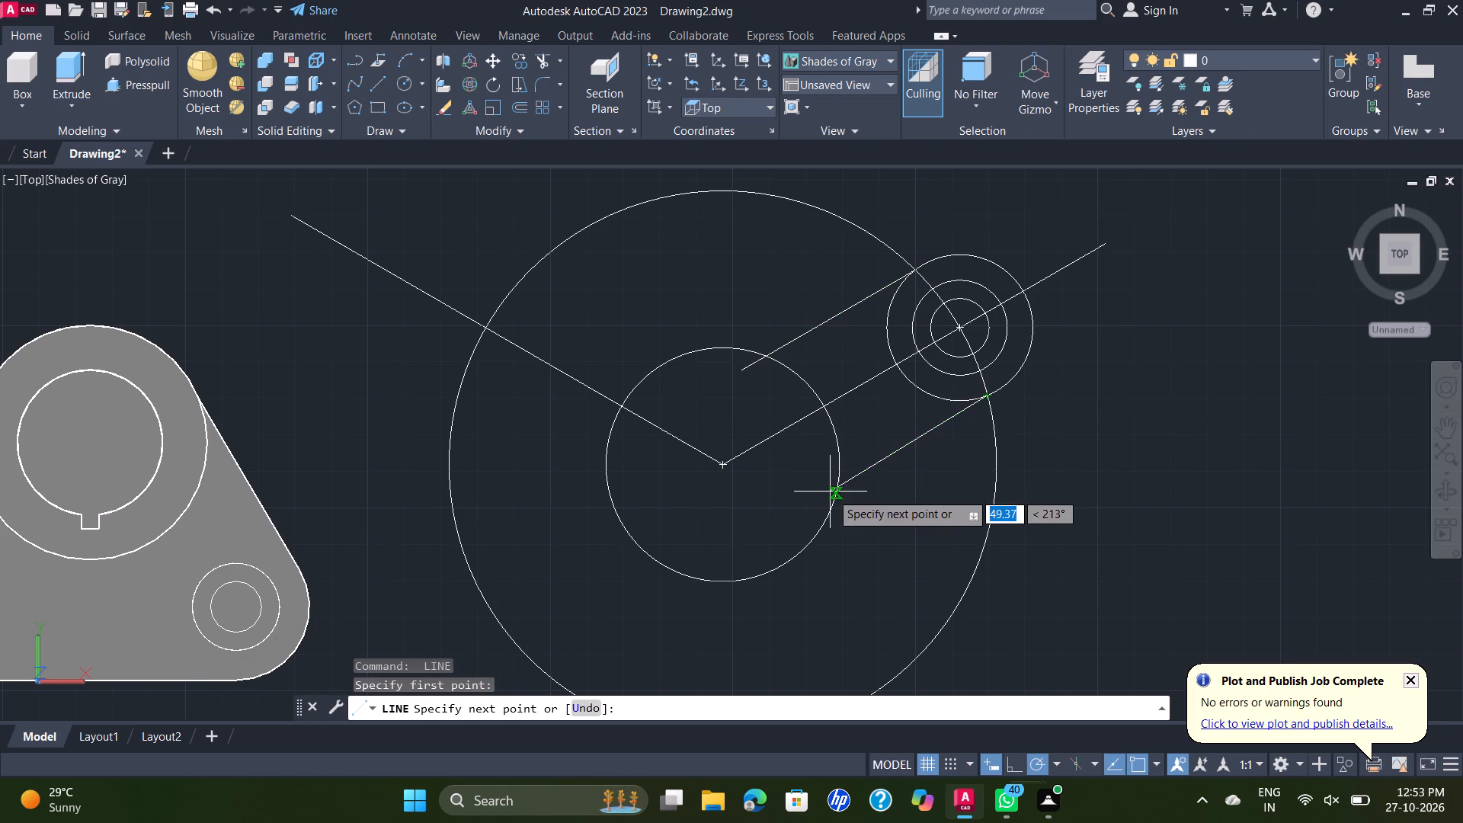
pyautogui.click(805, 492)
pyautogui.press('Escape')
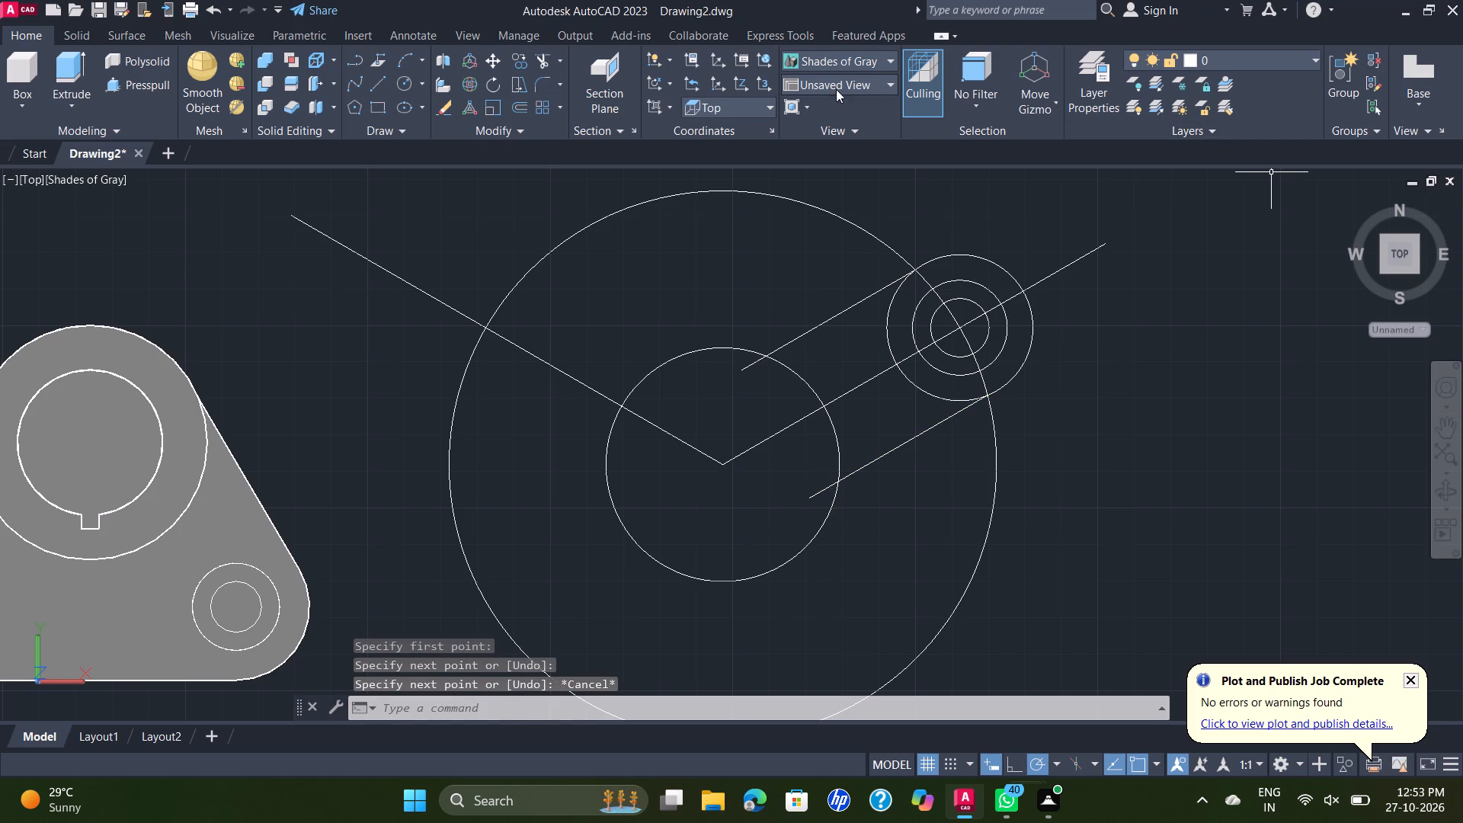
# Trim both arm edge lines inside the radius 32 circle and the inner part of the 40 mm diameter circle between them.
pyautogui.write('TR')
pyautogui.press('Return')
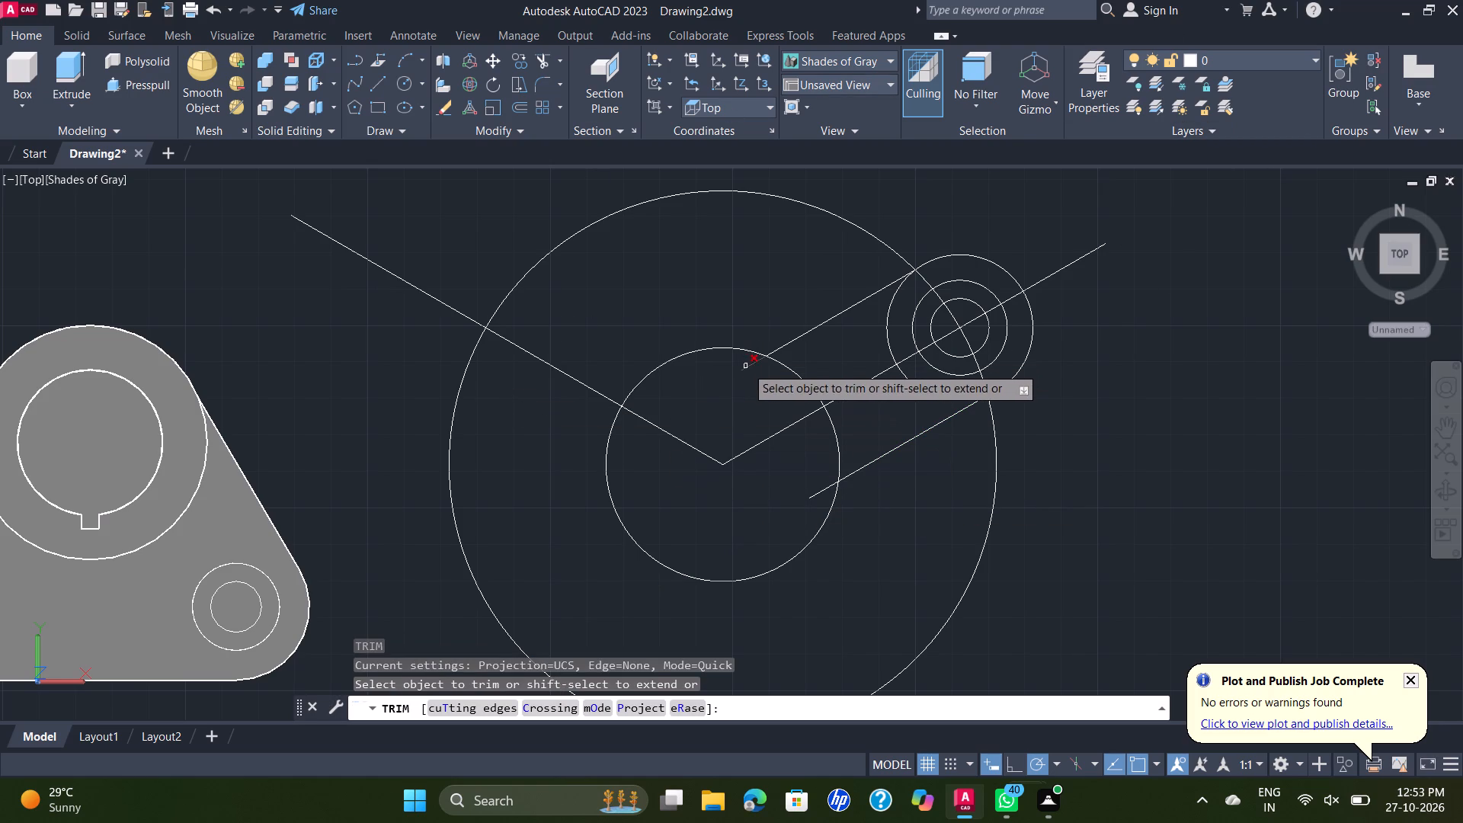
pyautogui.click(748, 368)
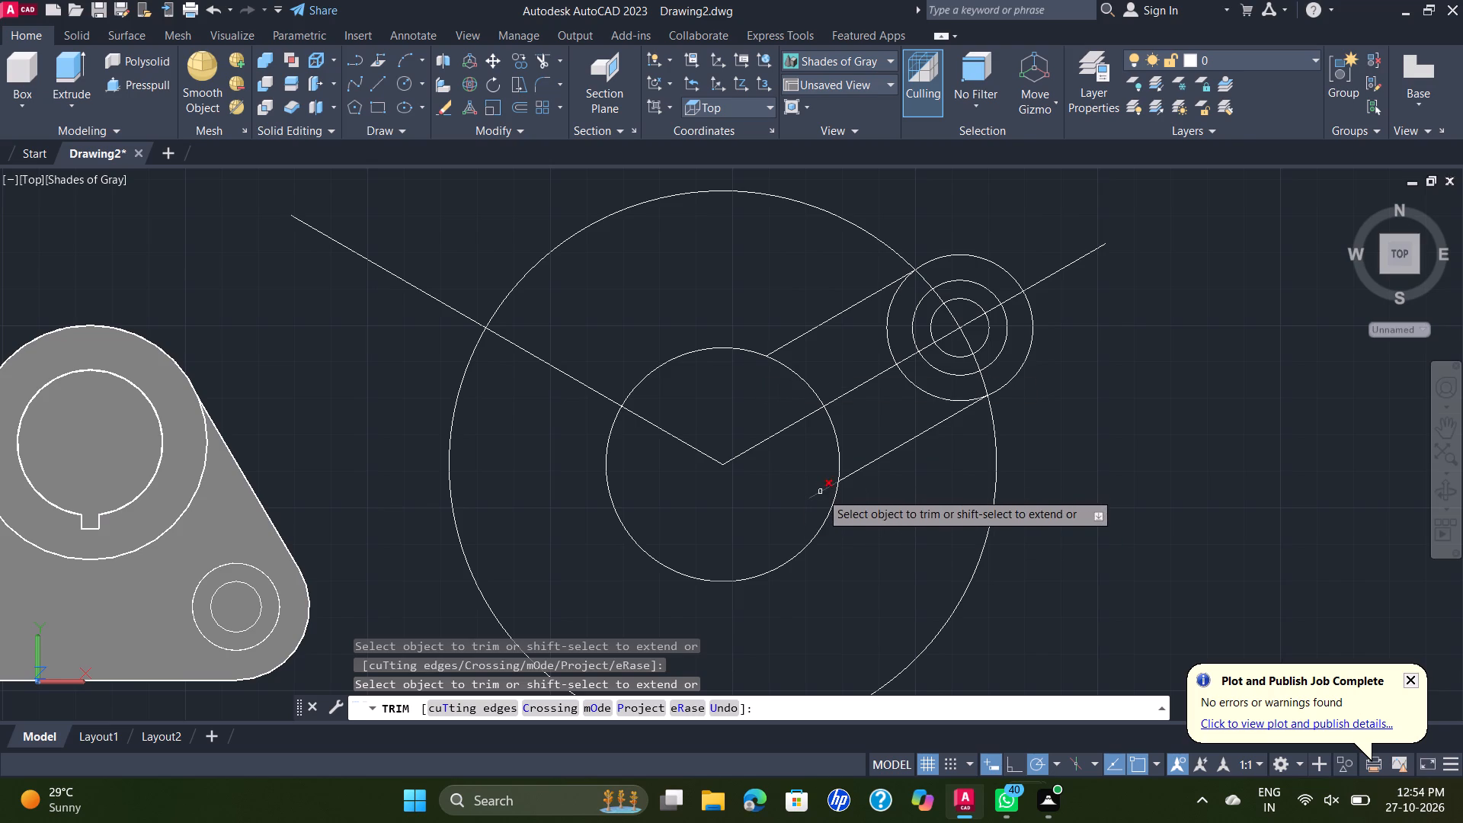
pyautogui.click(821, 492)
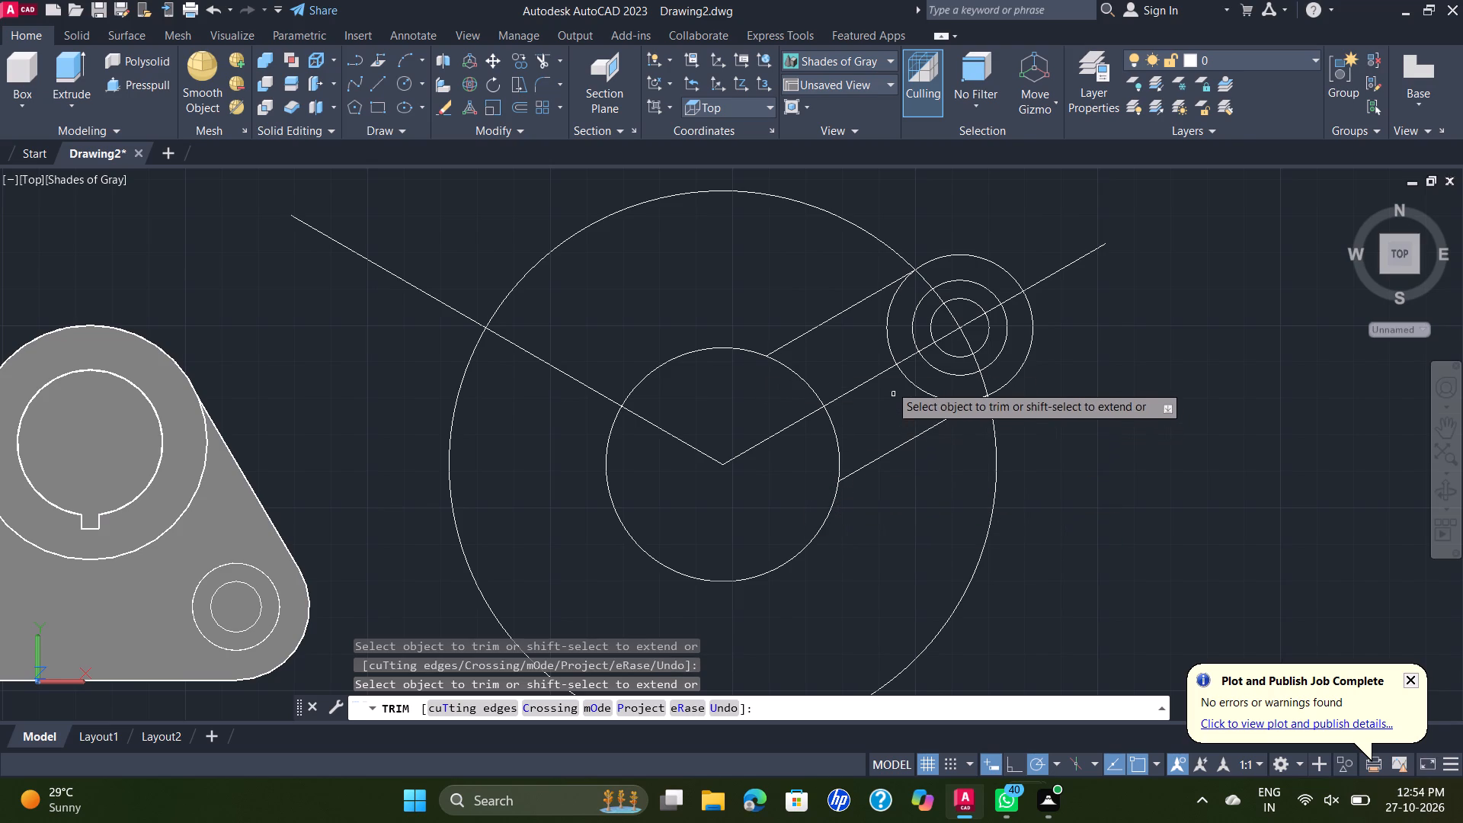
pyautogui.click(894, 300)
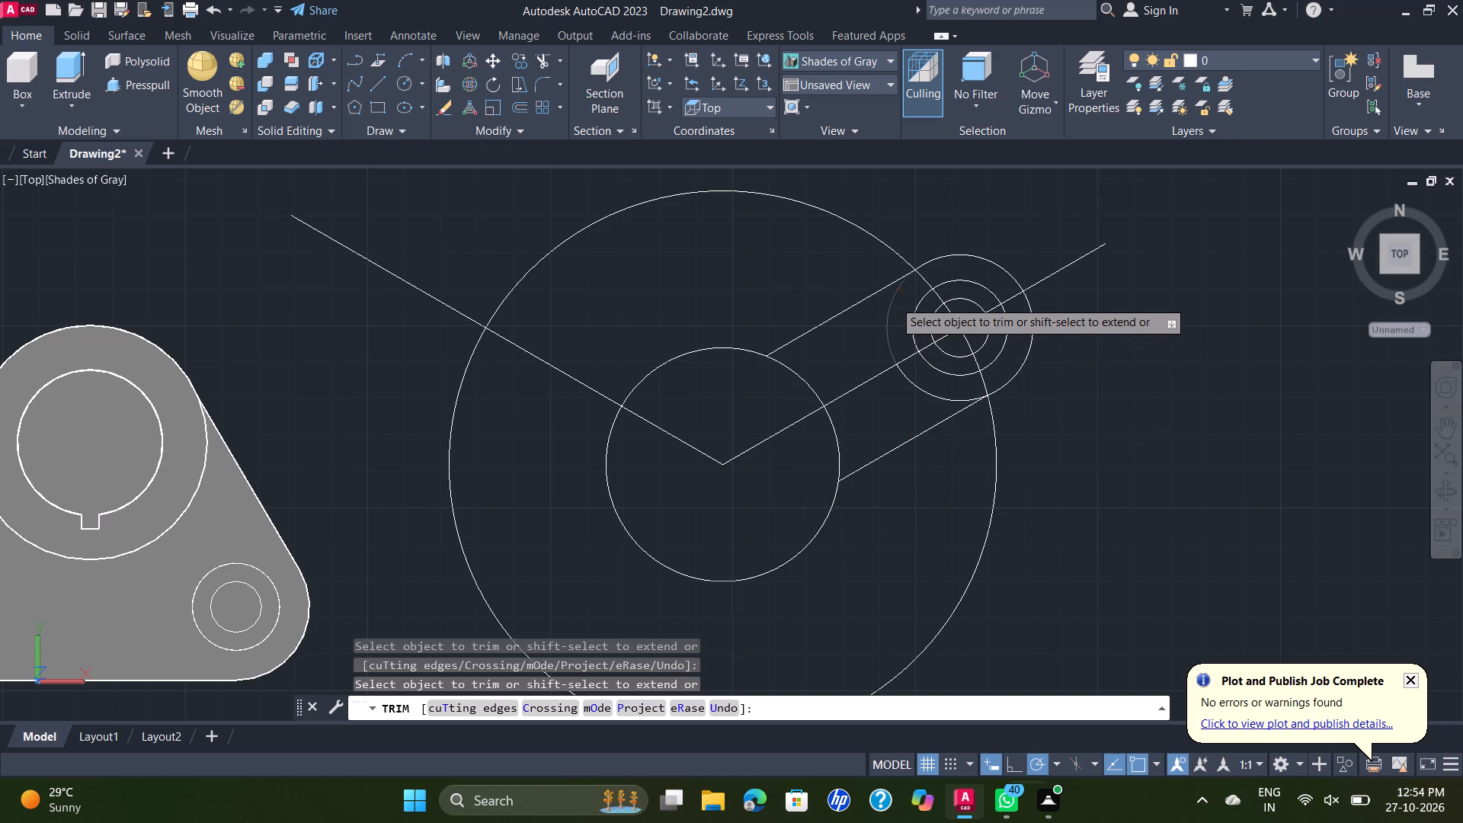
pyautogui.click(906, 377)
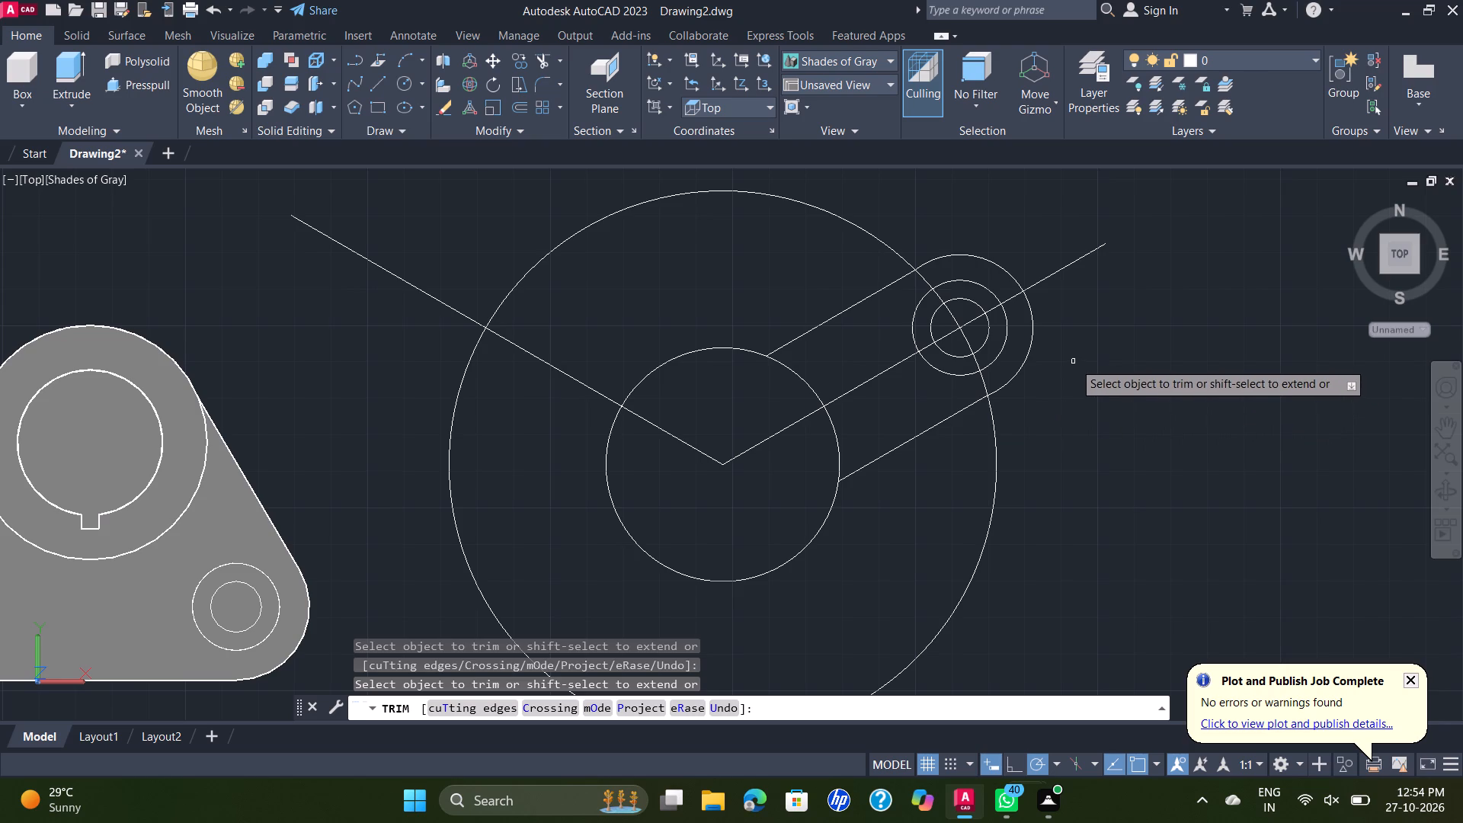
pyautogui.press('Escape')
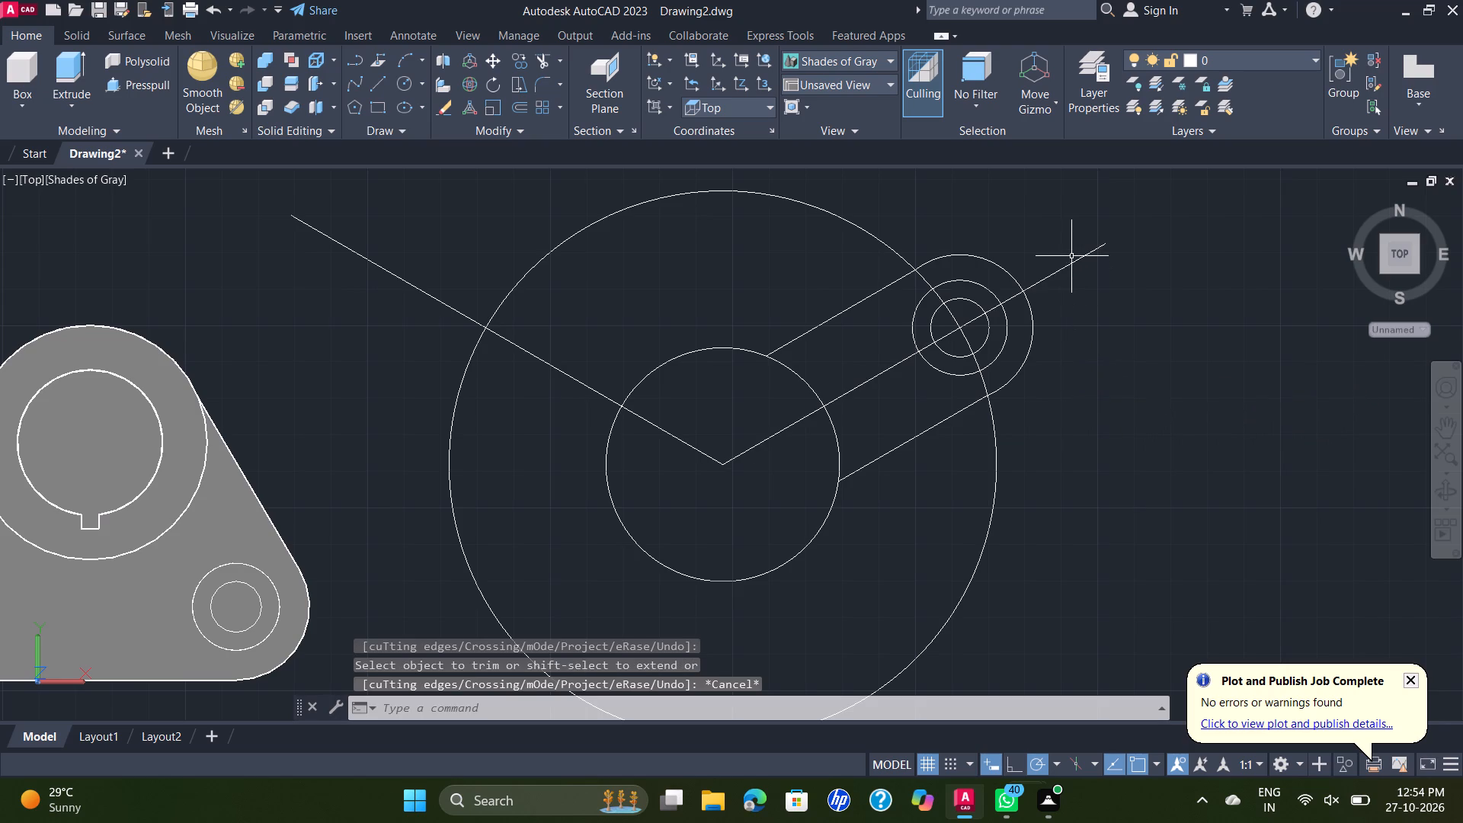
# Polar array the arm's end arc and its two concentric circles about the radius 32 circle's centre with 3 items over 360°.
pyautogui.click(1076, 264)
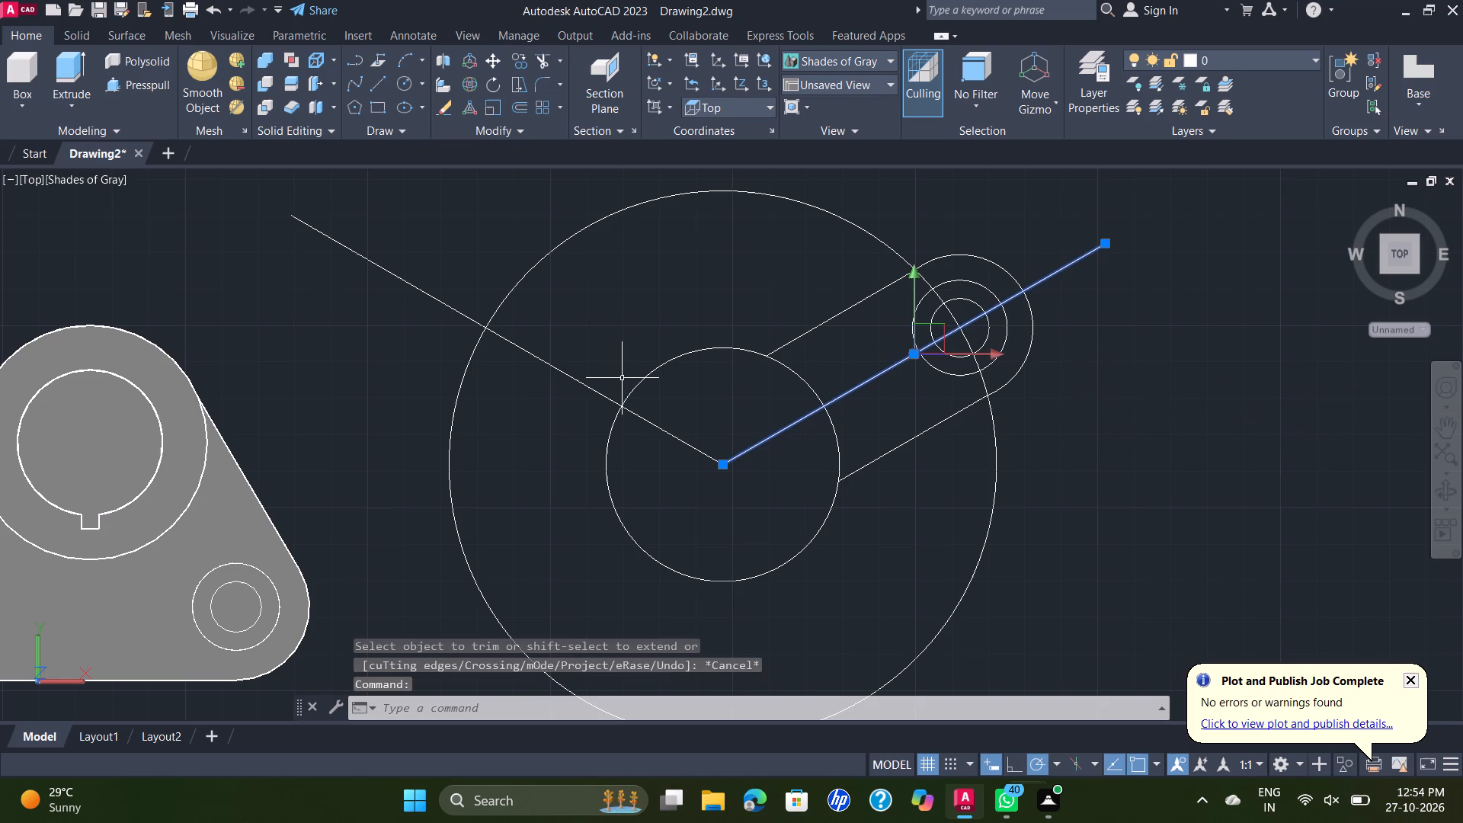
pyautogui.press('Escape')
pyautogui.scroll(-1, 839, 288)
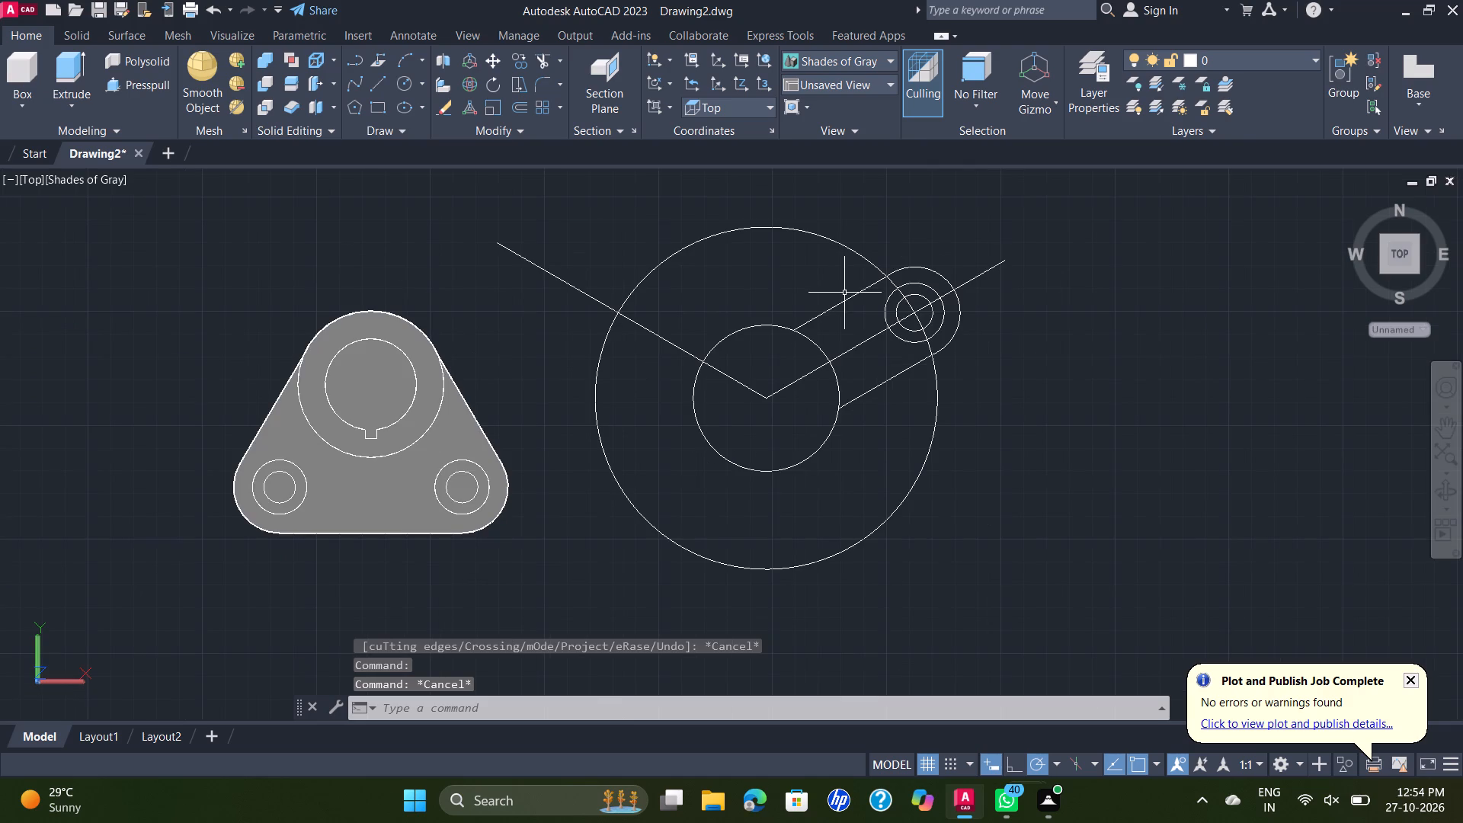
pyautogui.click(1000, 312)
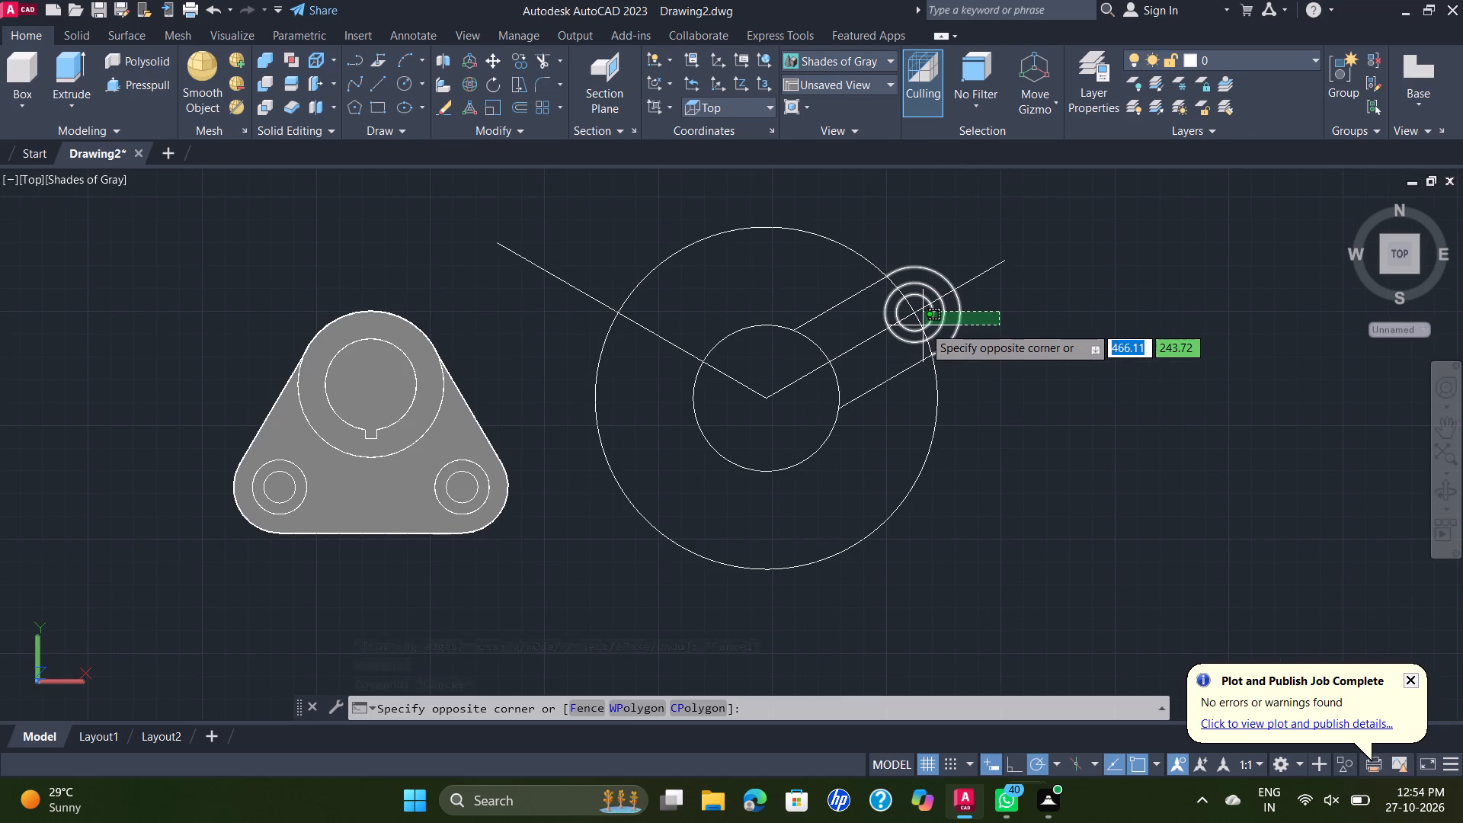
pyautogui.click(925, 326)
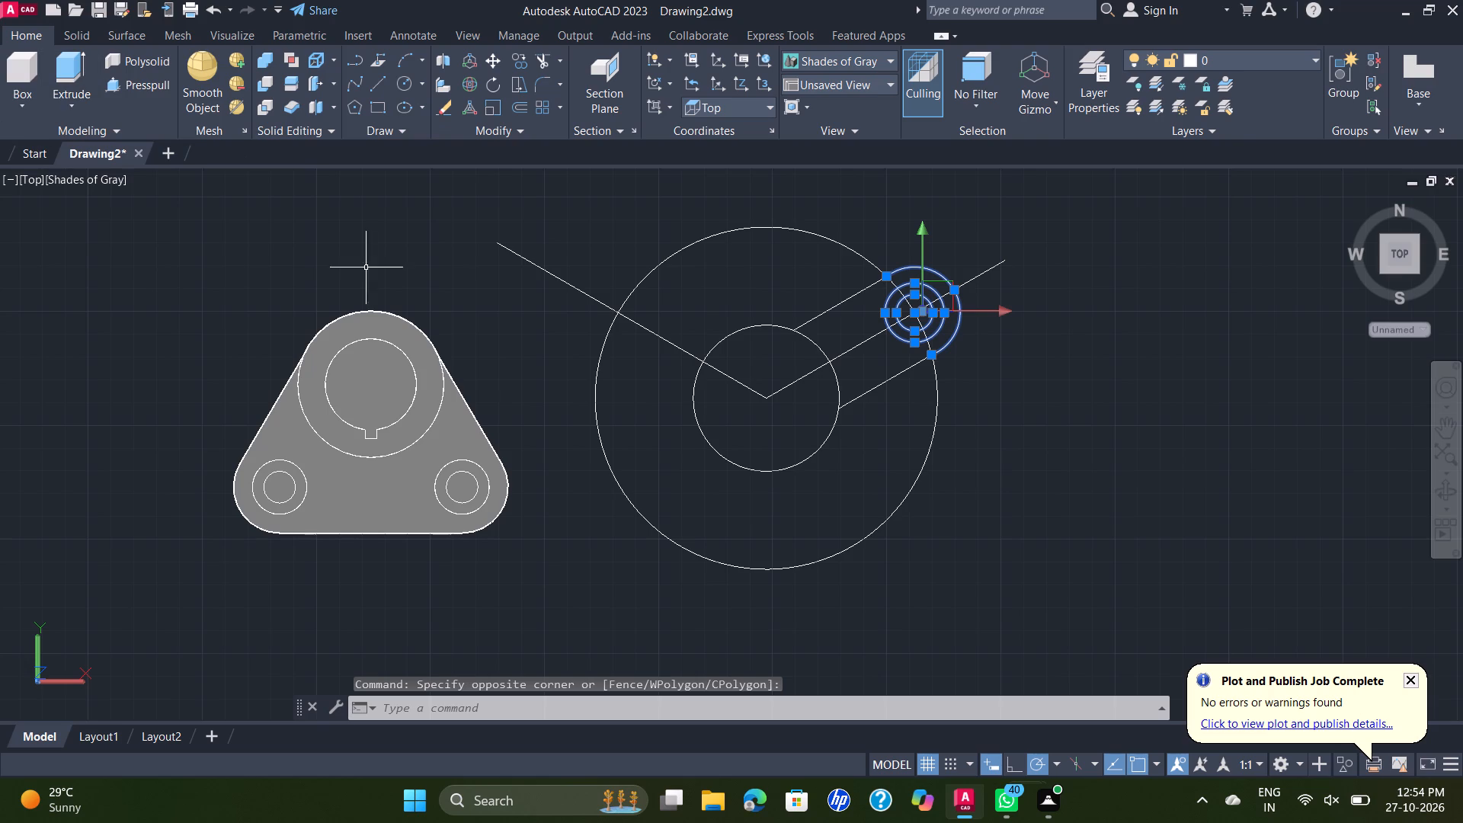
pyautogui.click(557, 107)
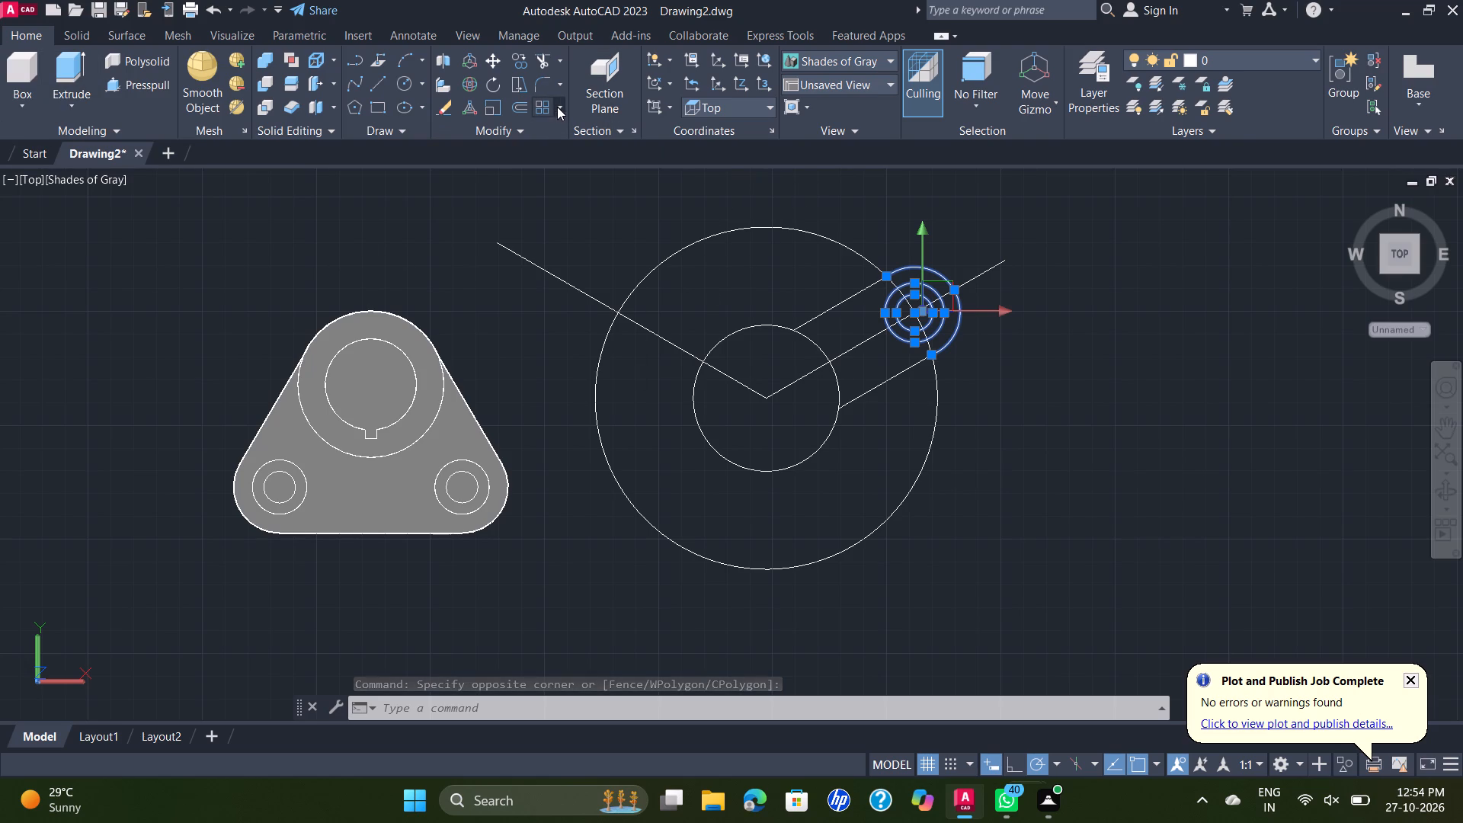
pyautogui.click(613, 219)
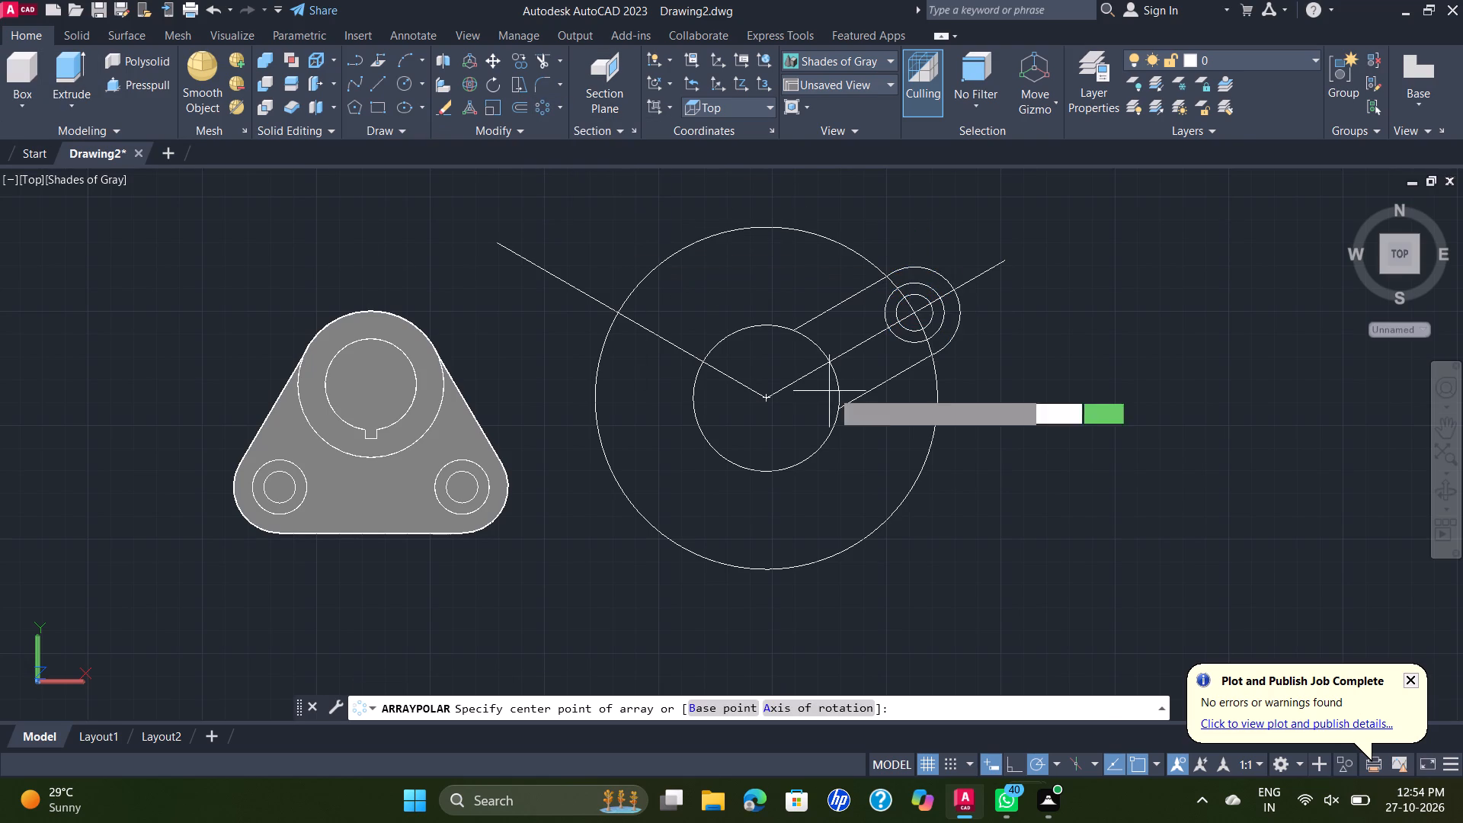
pyautogui.click(764, 400)
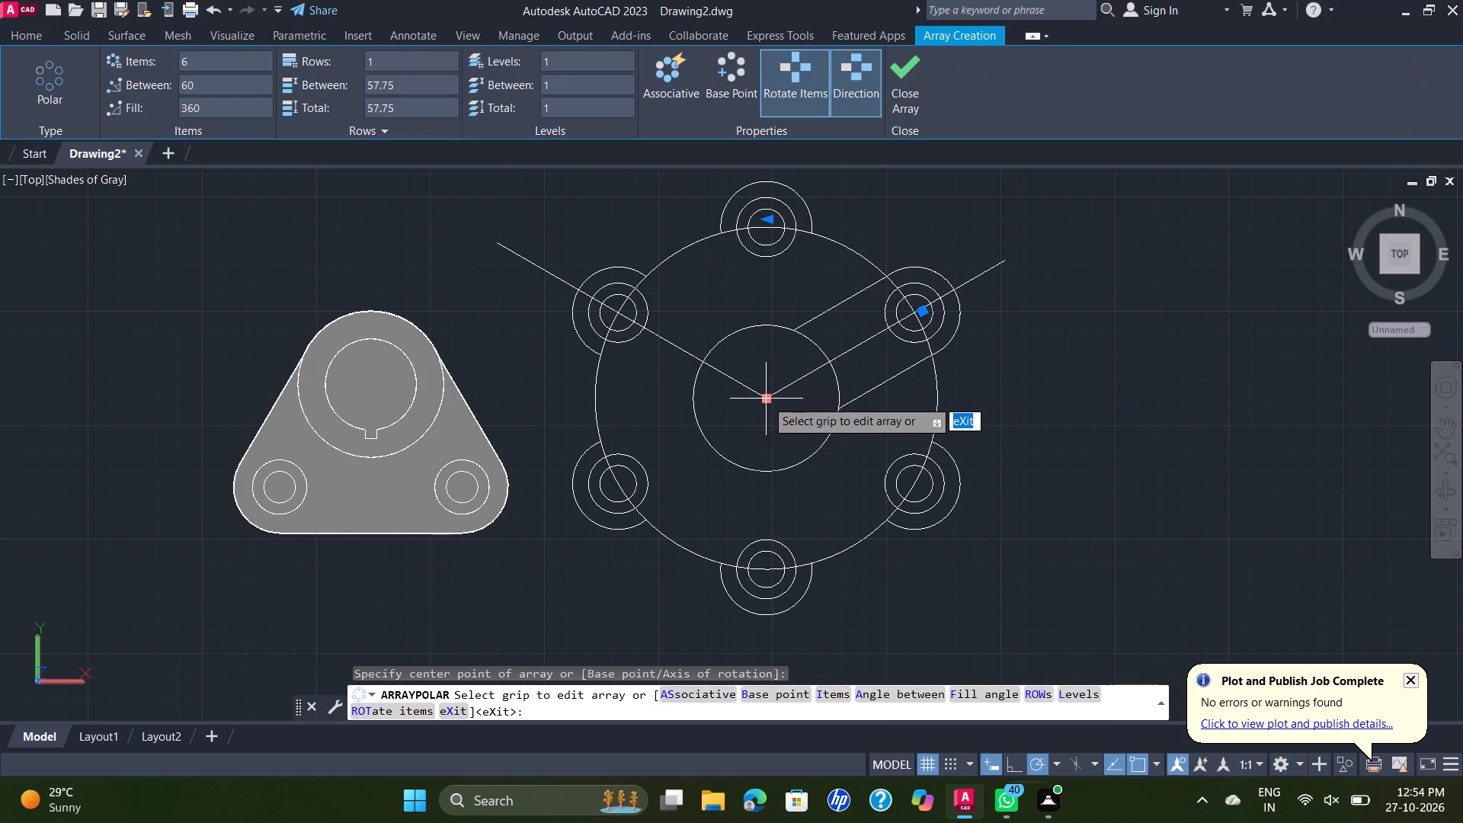
pyautogui.click(198, 64)
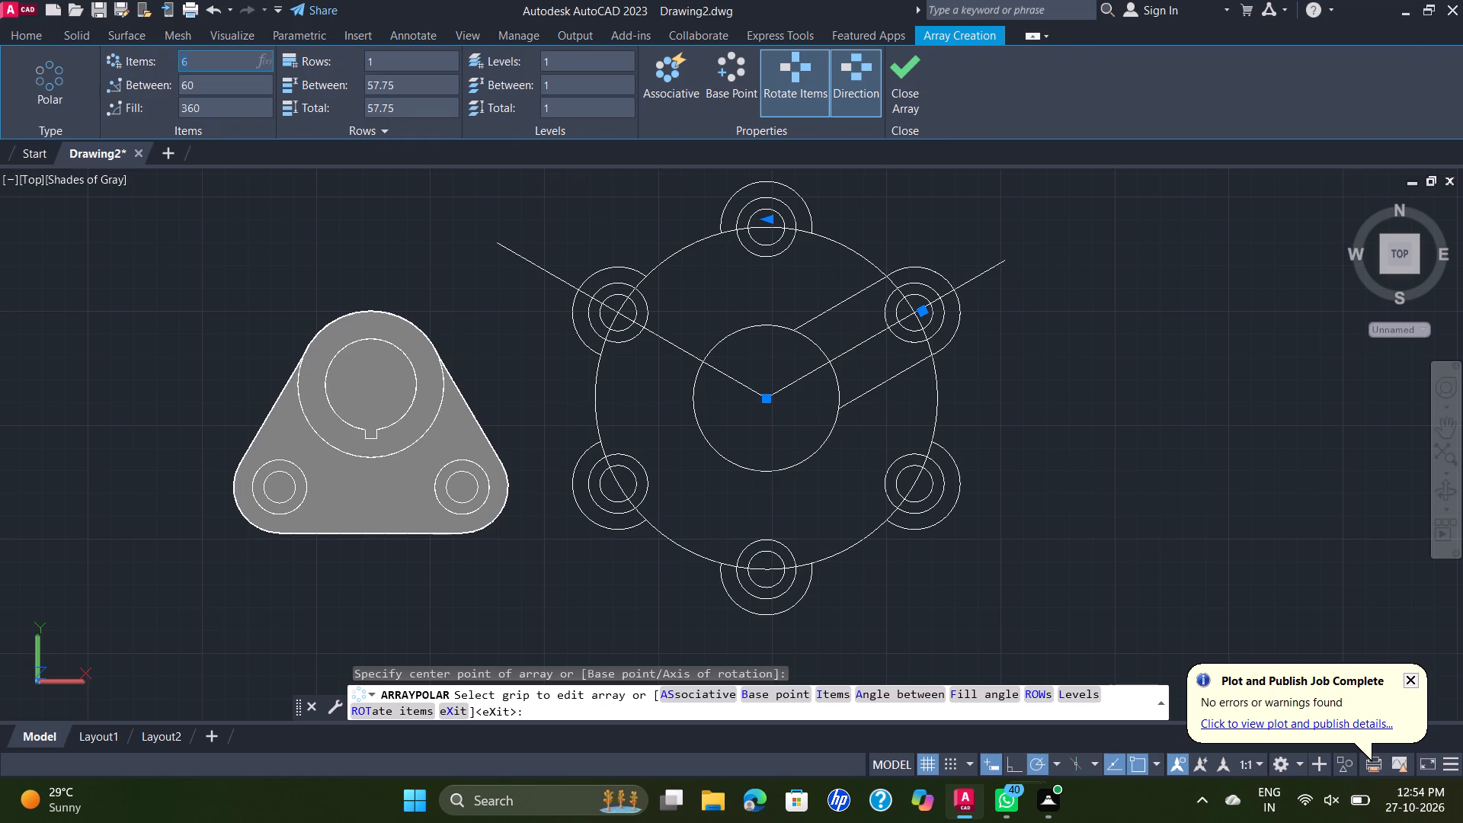
pyautogui.press('3')
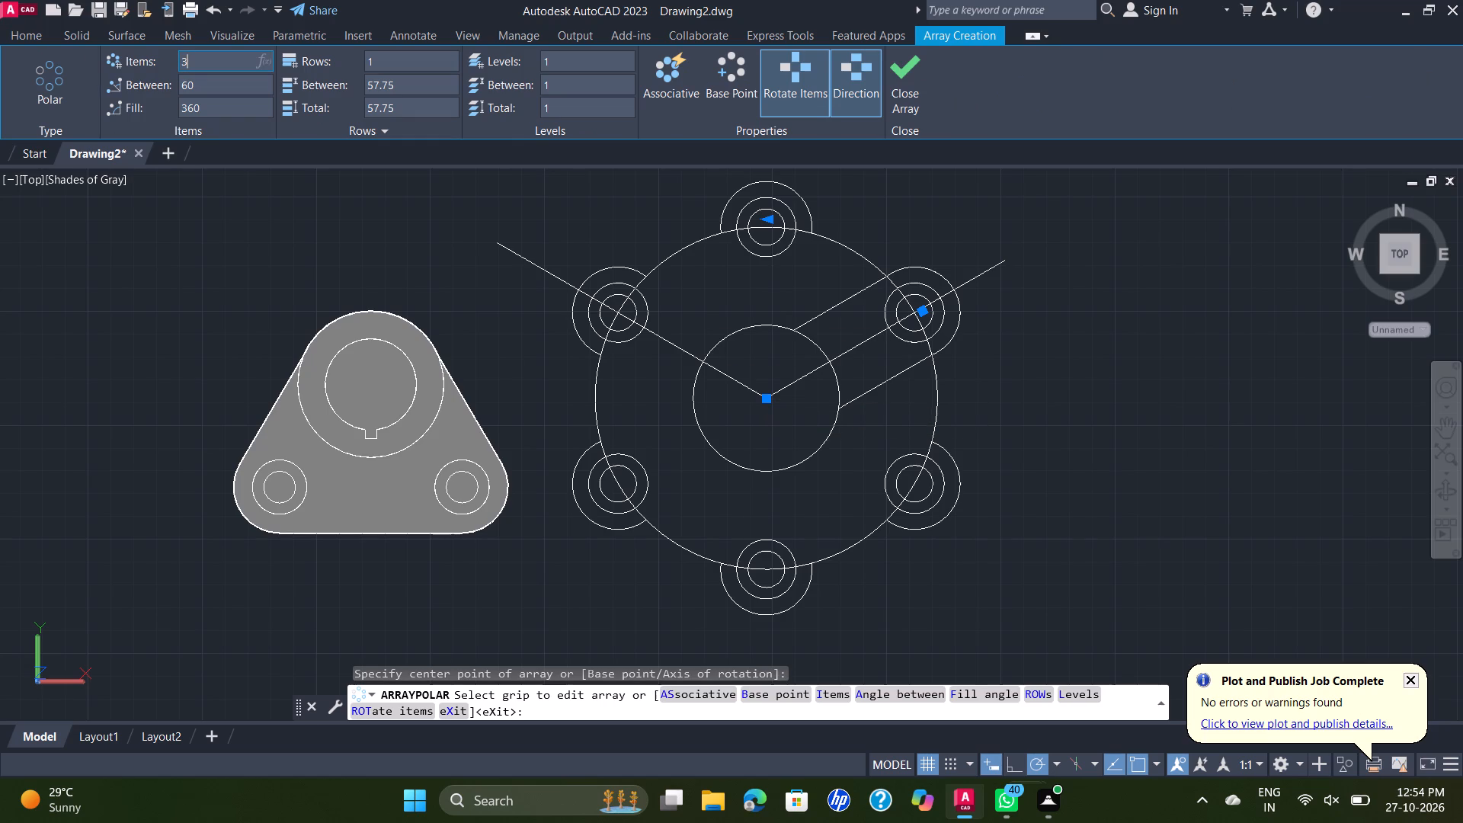
pyautogui.press('Return')
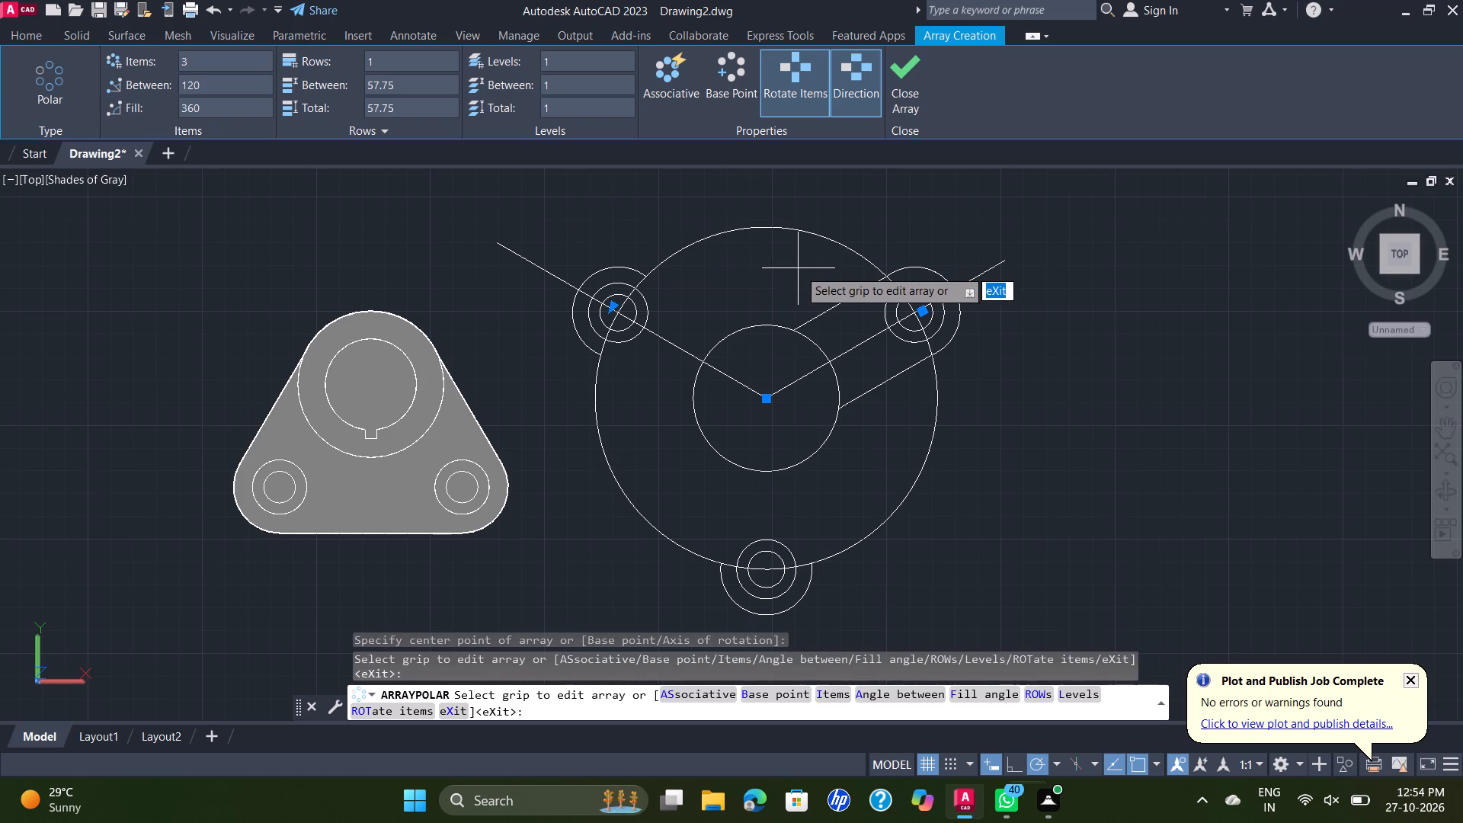
pyautogui.press('Escape')
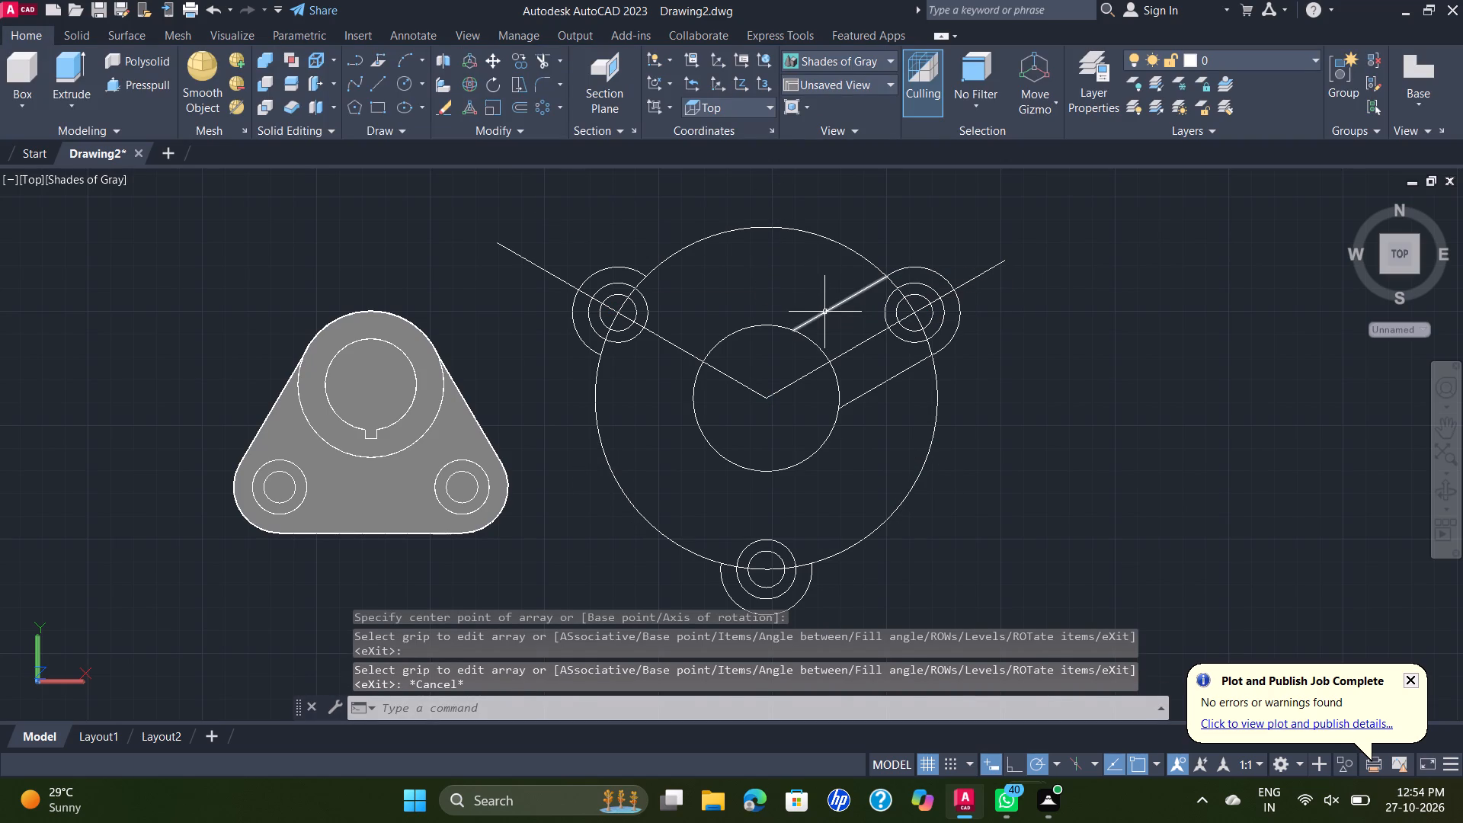
# Delete the two angled construction lines that meet at the hub centre.
pyautogui.click(837, 354)
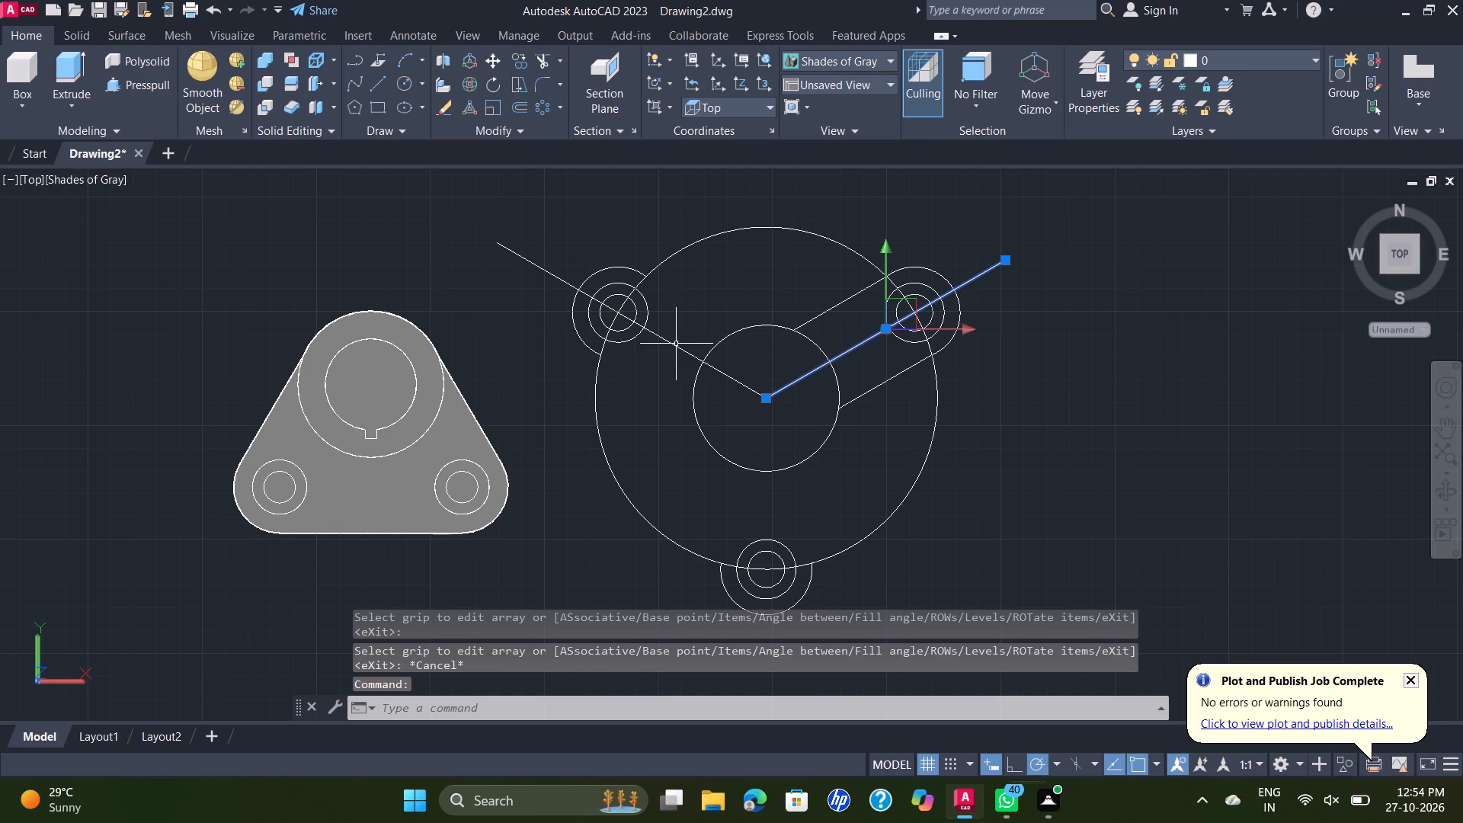
pyautogui.click(678, 340)
pyautogui.click(672, 350)
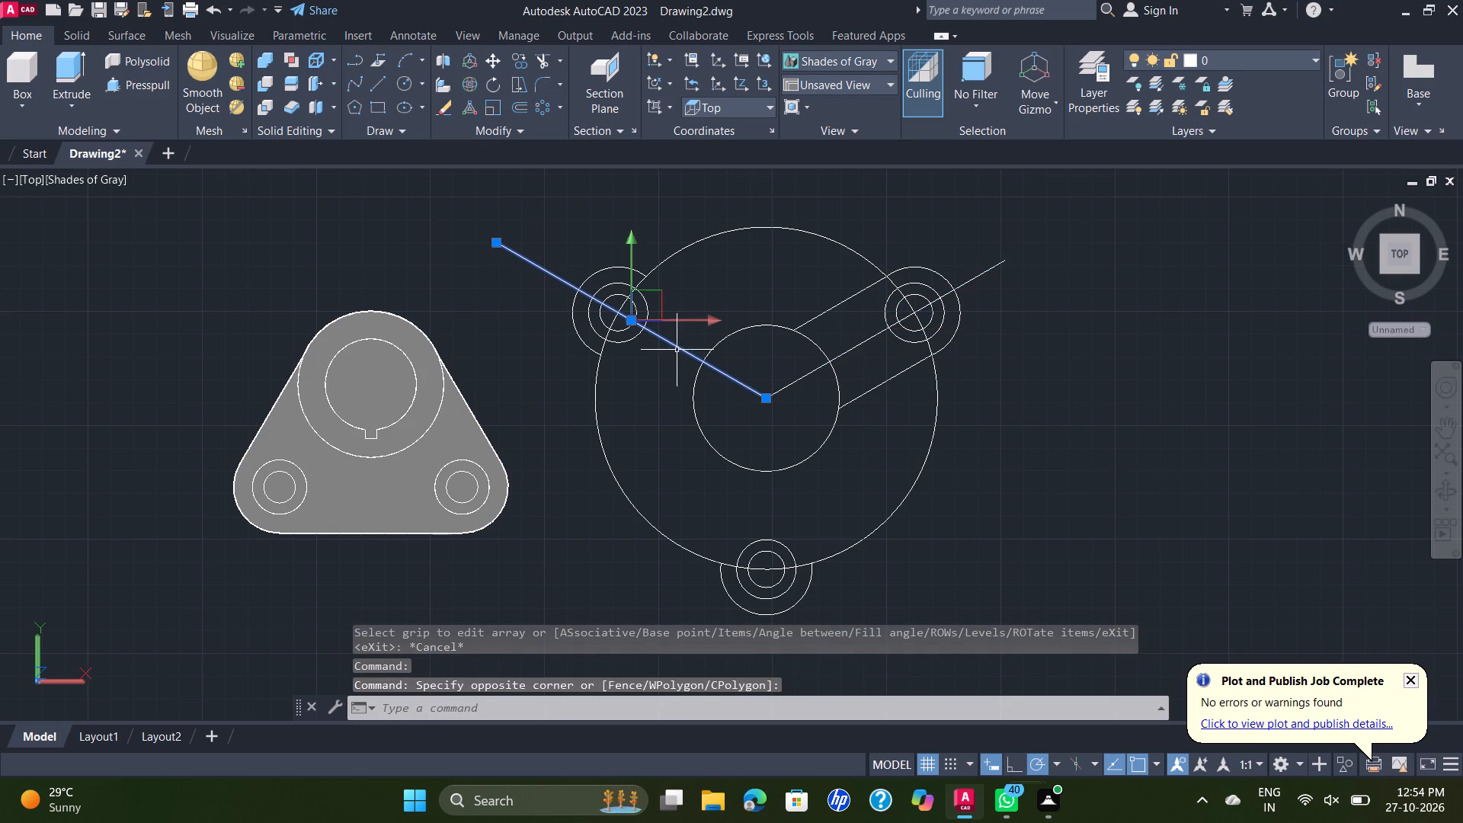
pyautogui.click(788, 399)
pyautogui.click(722, 373)
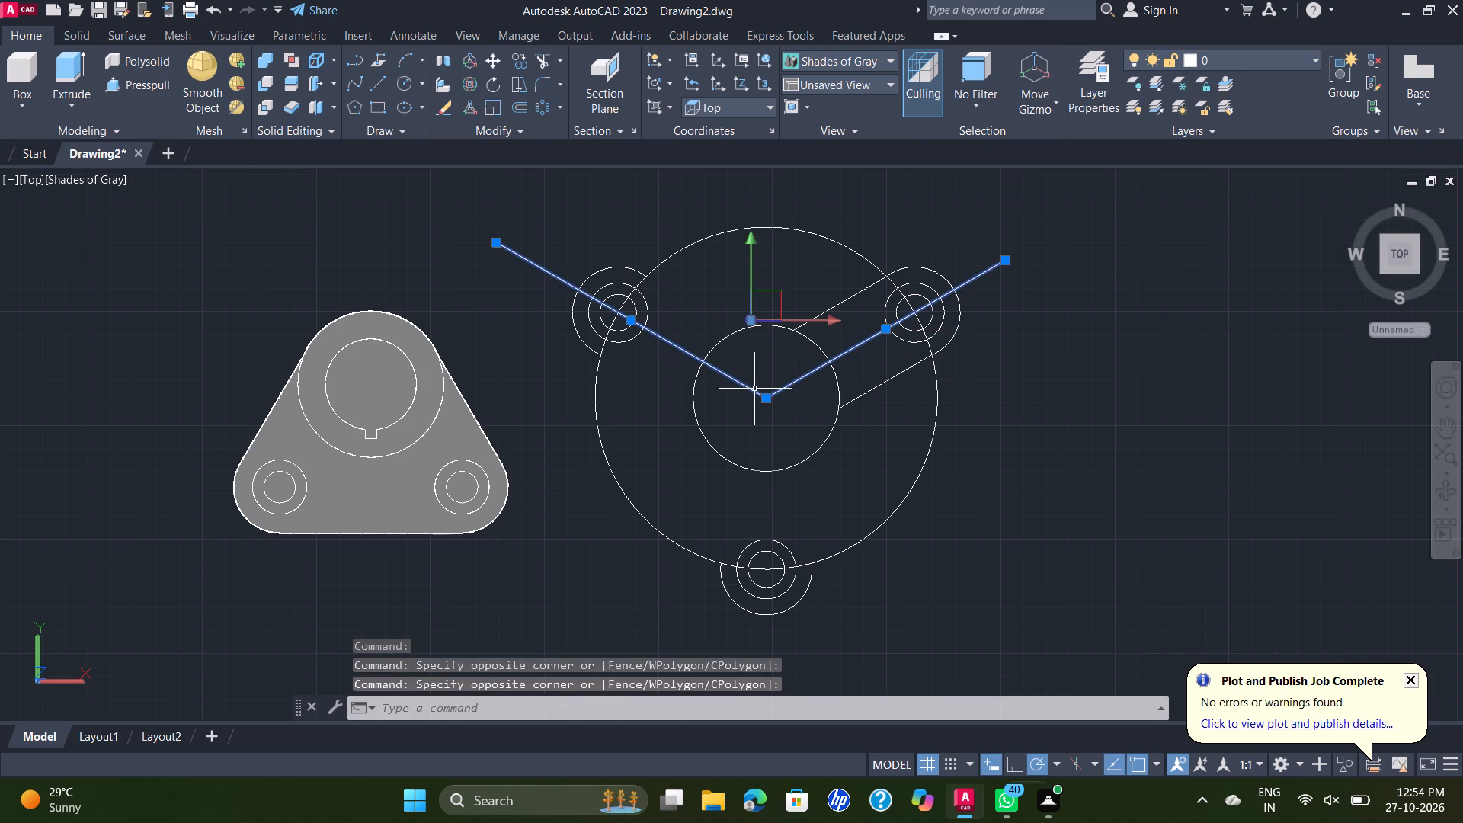
pyautogui.press('Delete')
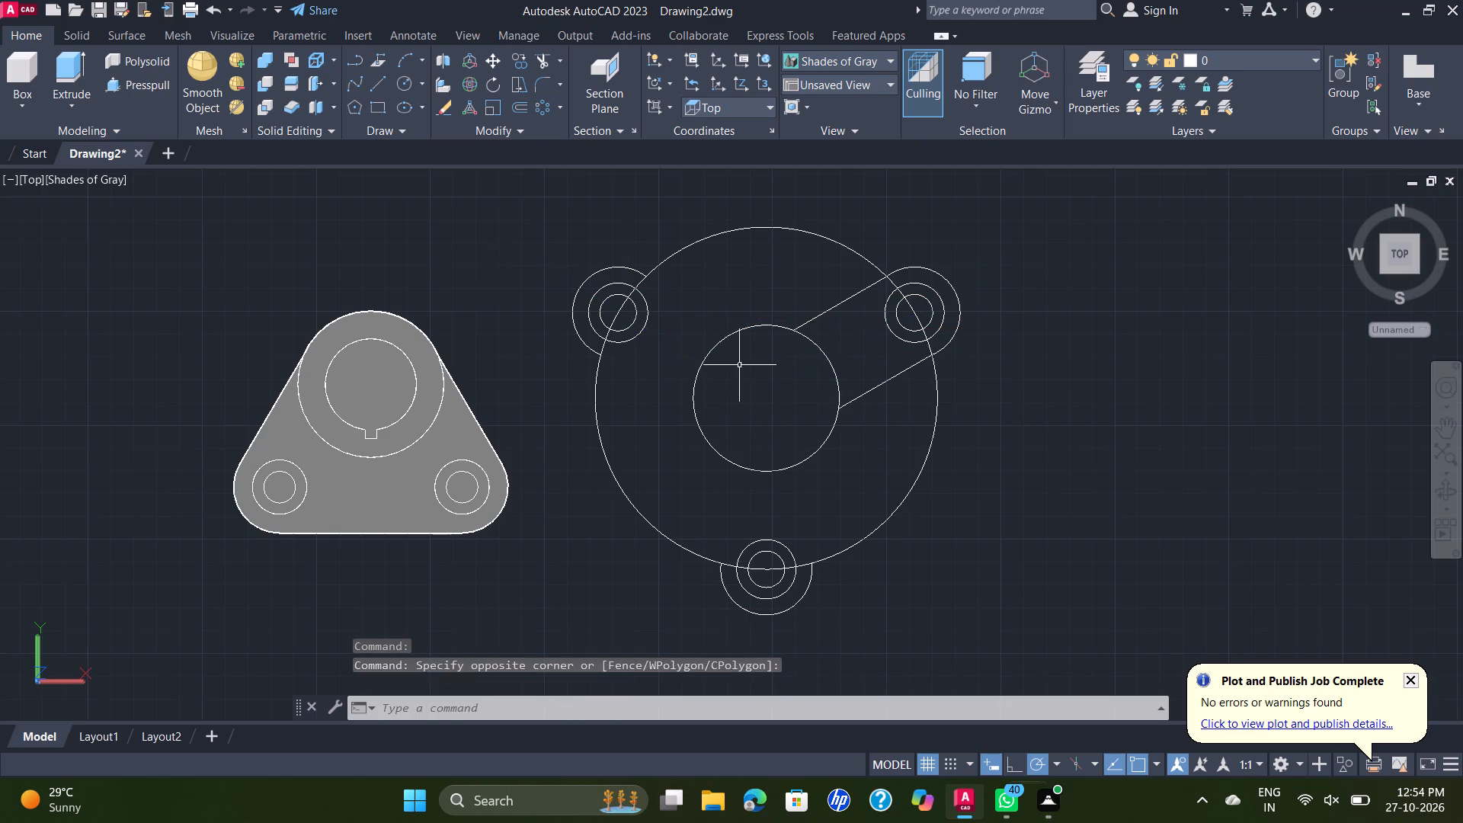
# Polar array the arm's upper edge line about the radius 32 circle's centre with 3 items over 360°.
pyautogui.click(891, 406)
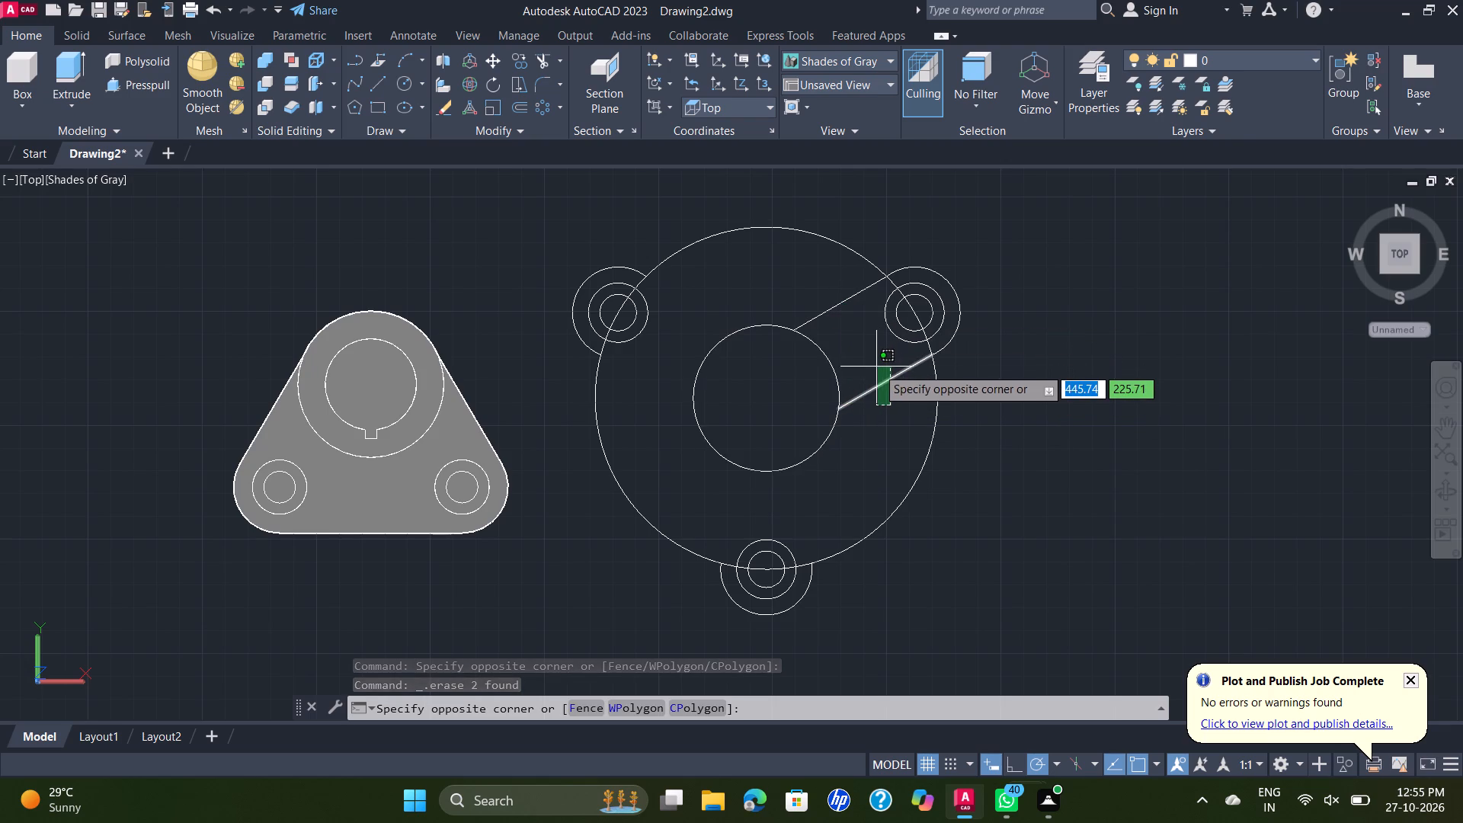
pyautogui.click(881, 365)
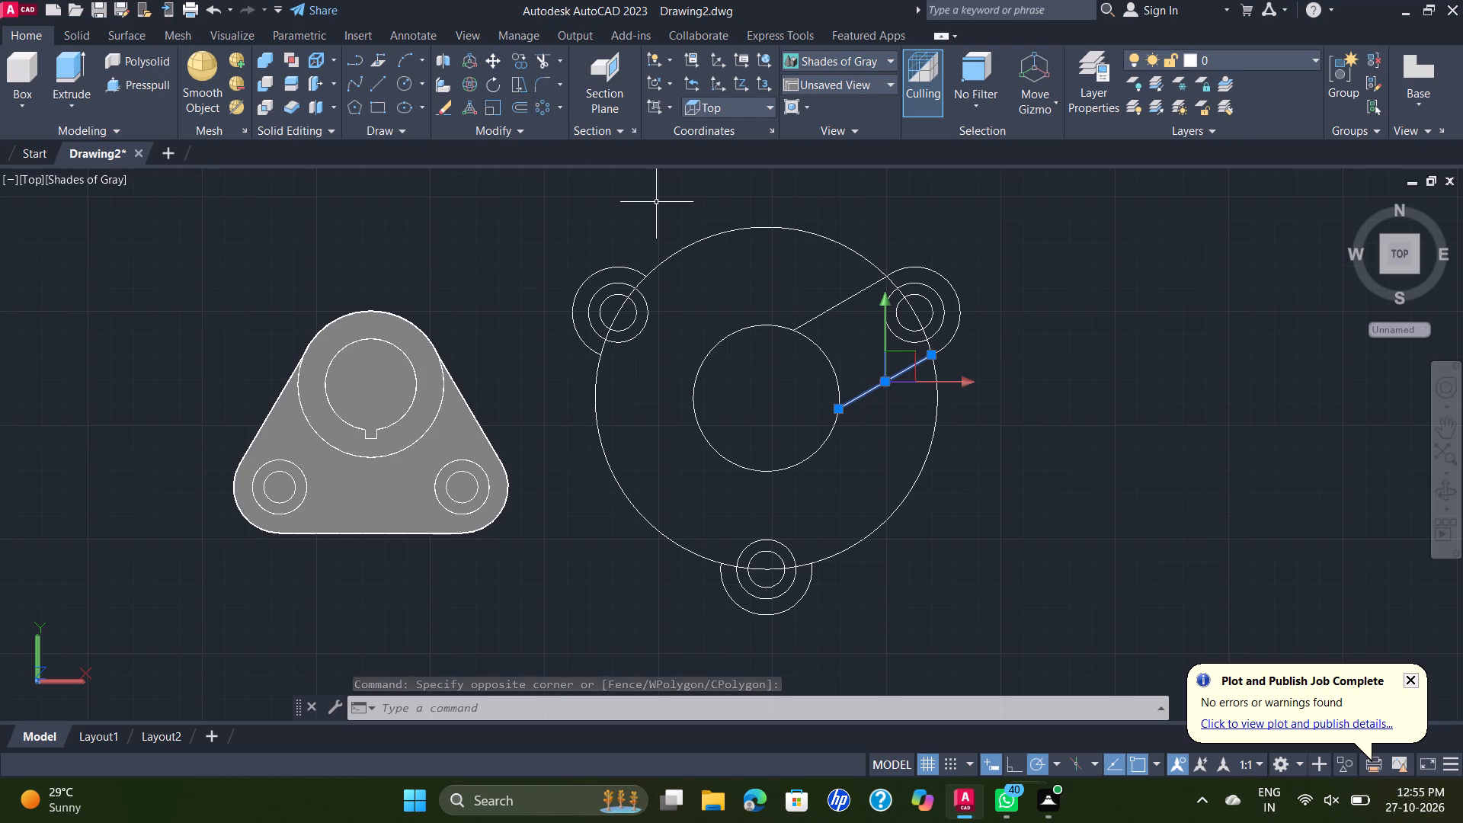
pyautogui.click(854, 325)
pyautogui.click(824, 296)
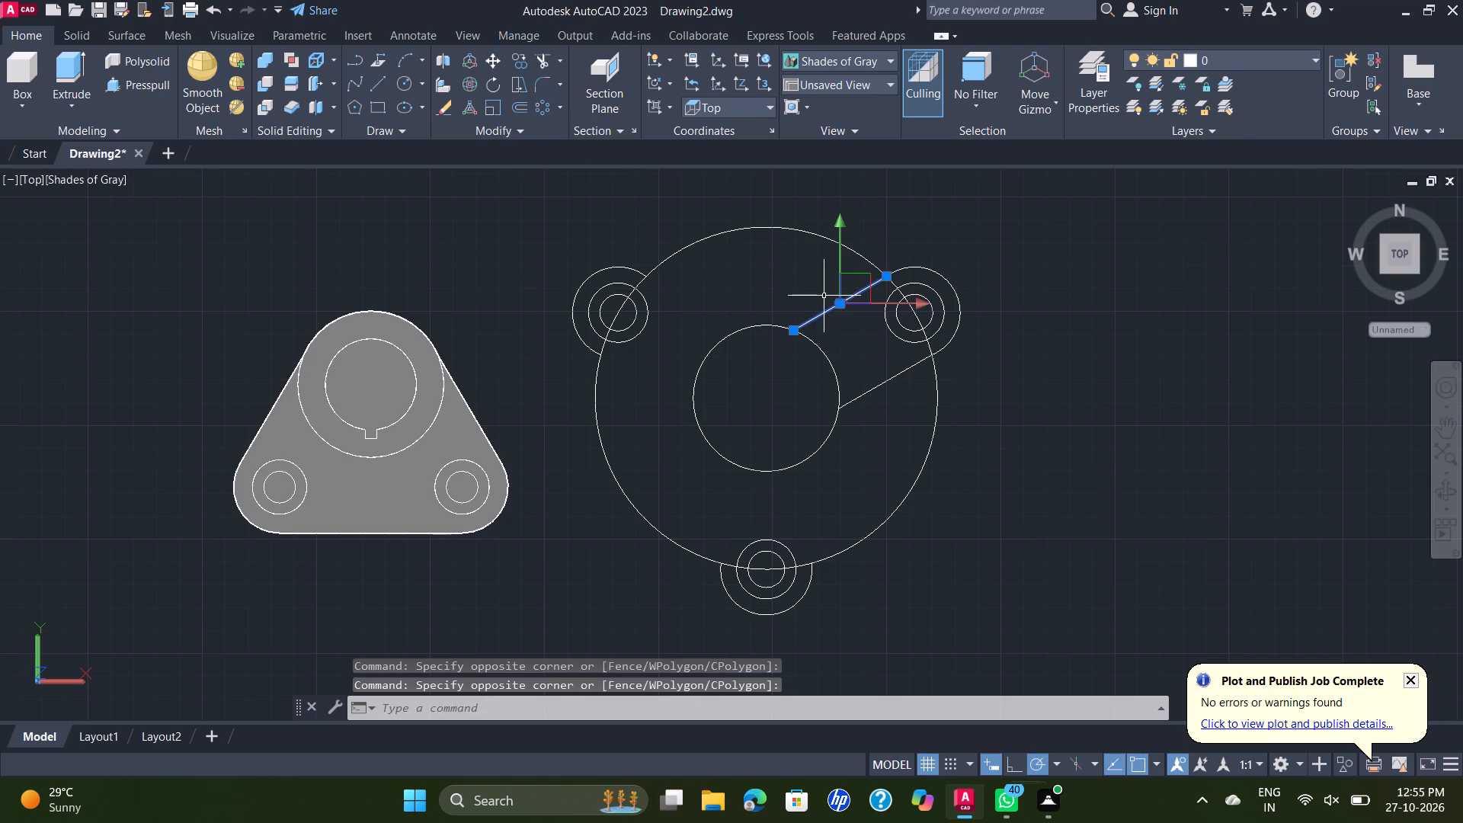
pyautogui.click(904, 393)
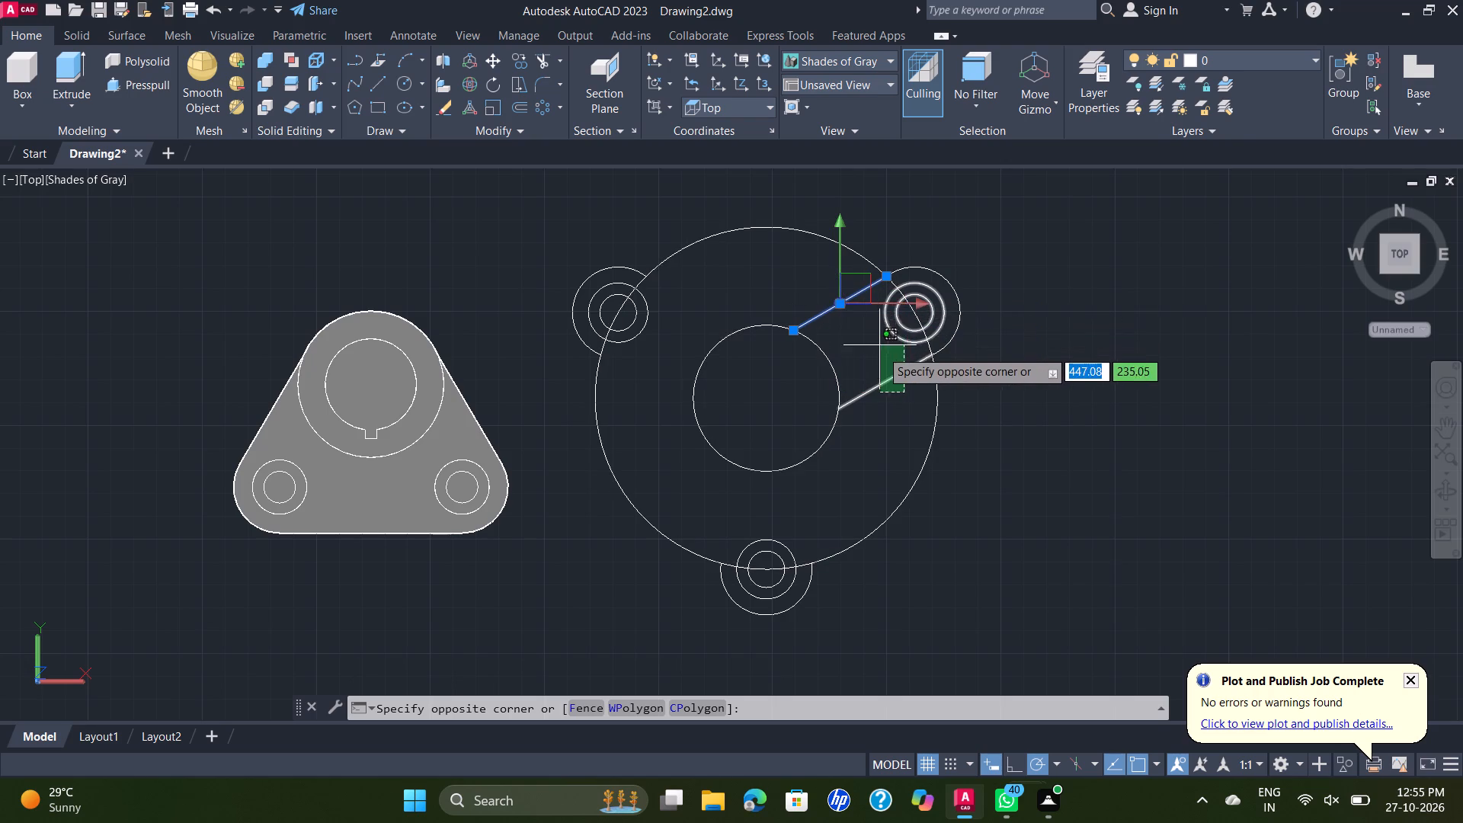
pyautogui.press('Escape')
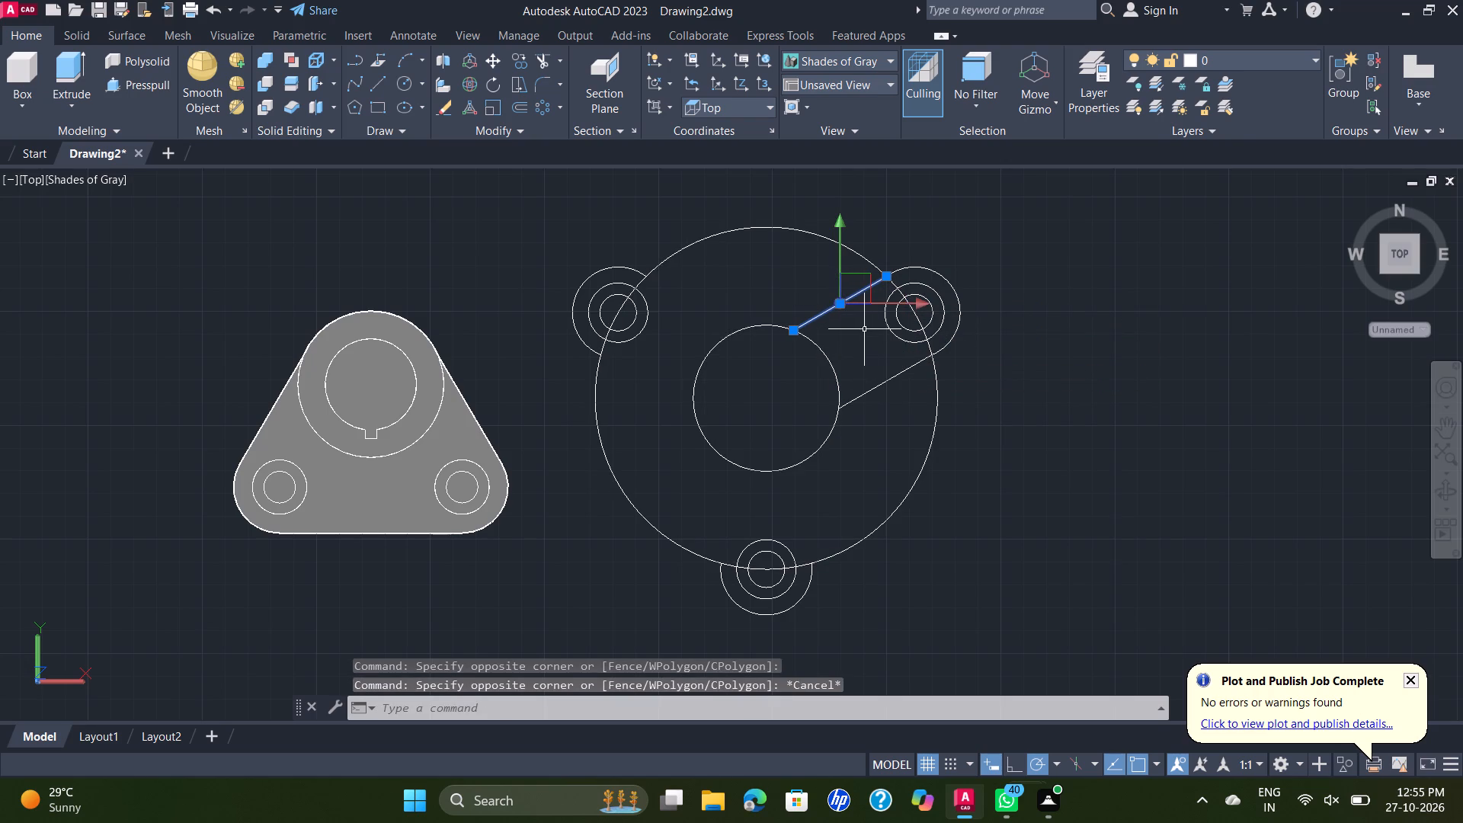
pyautogui.click(561, 107)
pyautogui.click(613, 217)
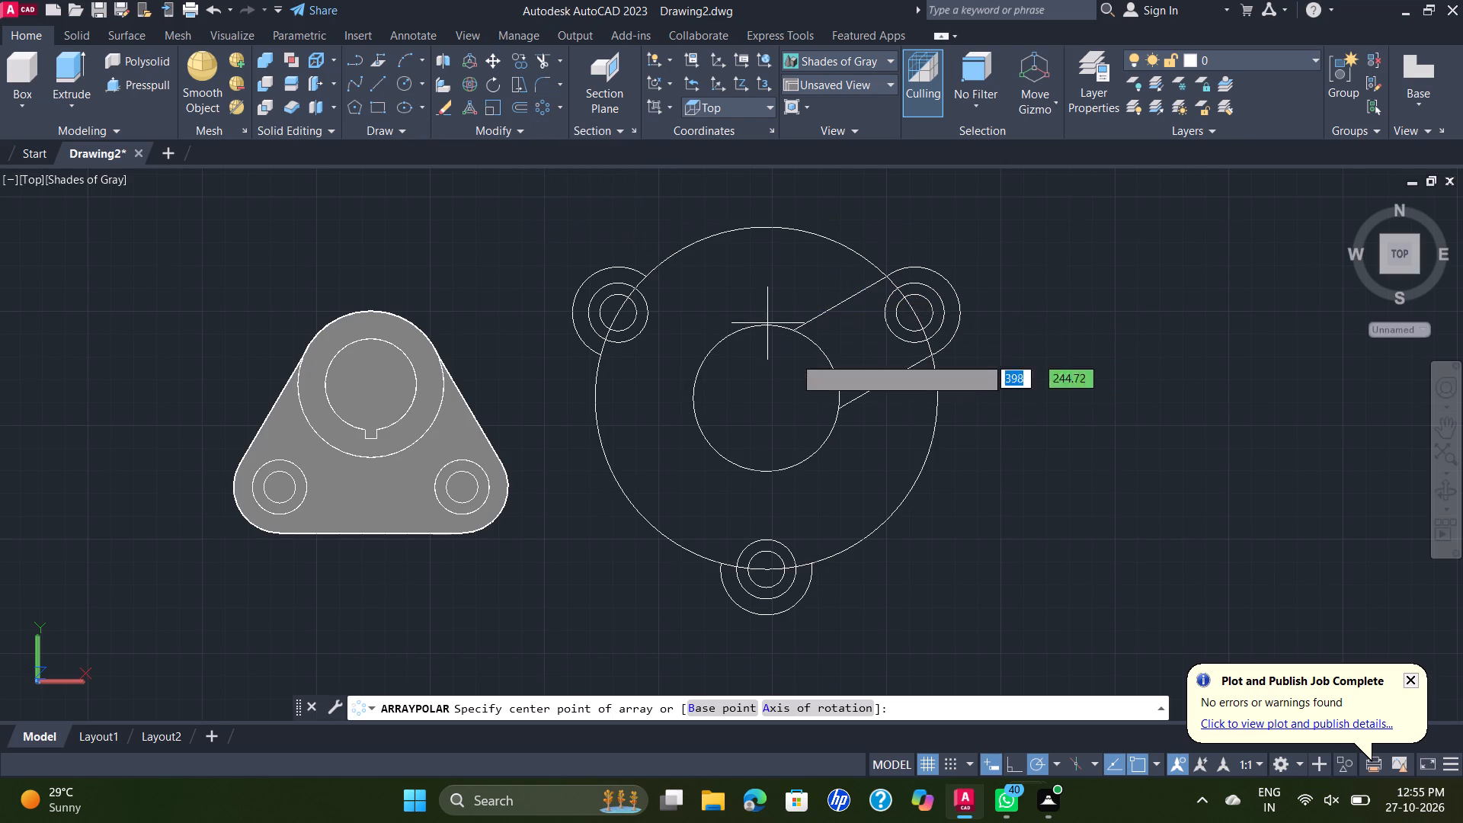
pyautogui.click(768, 396)
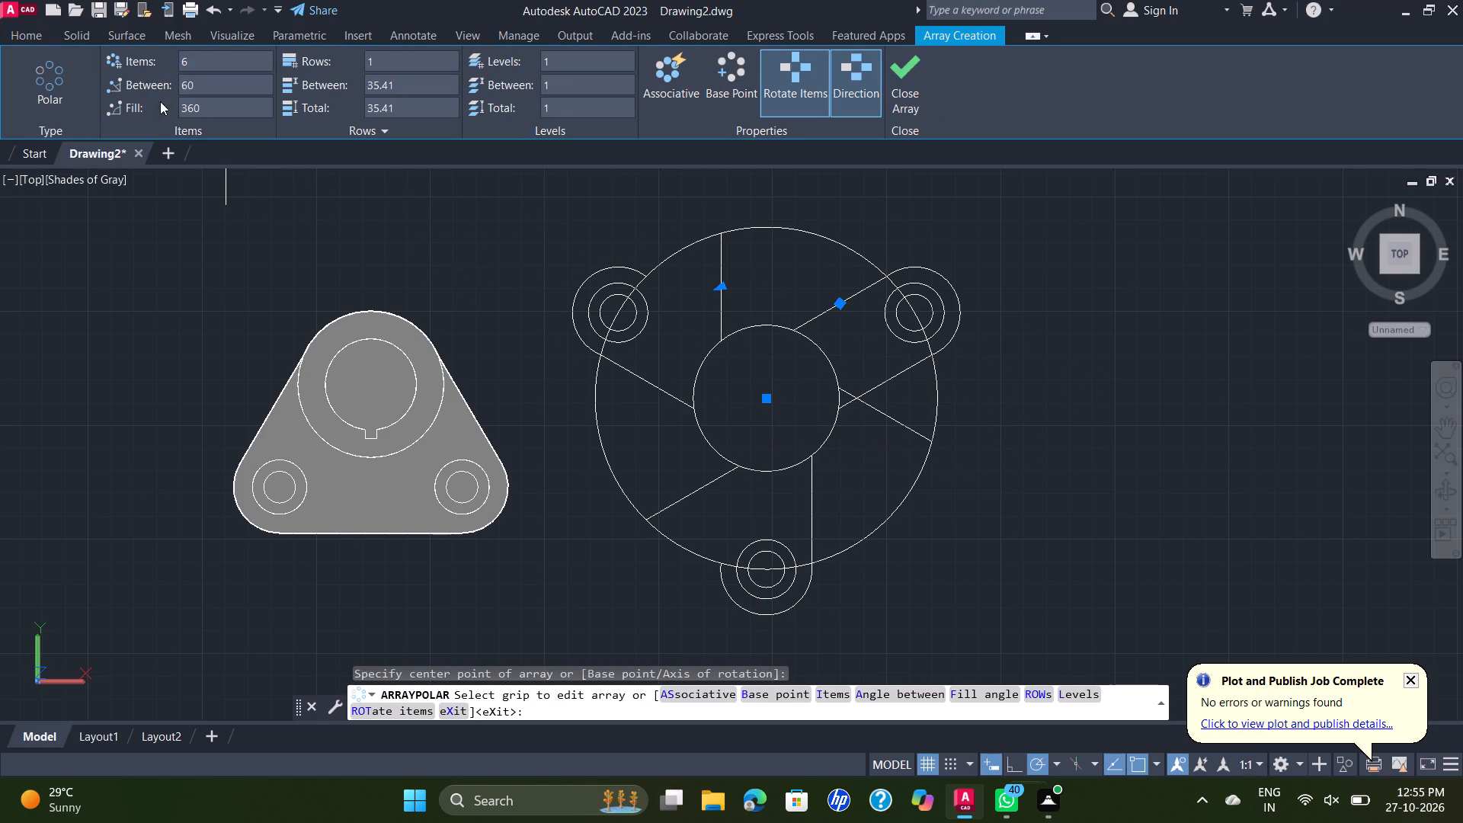
pyautogui.click(194, 59)
pyautogui.press('3')
pyautogui.press('Return')
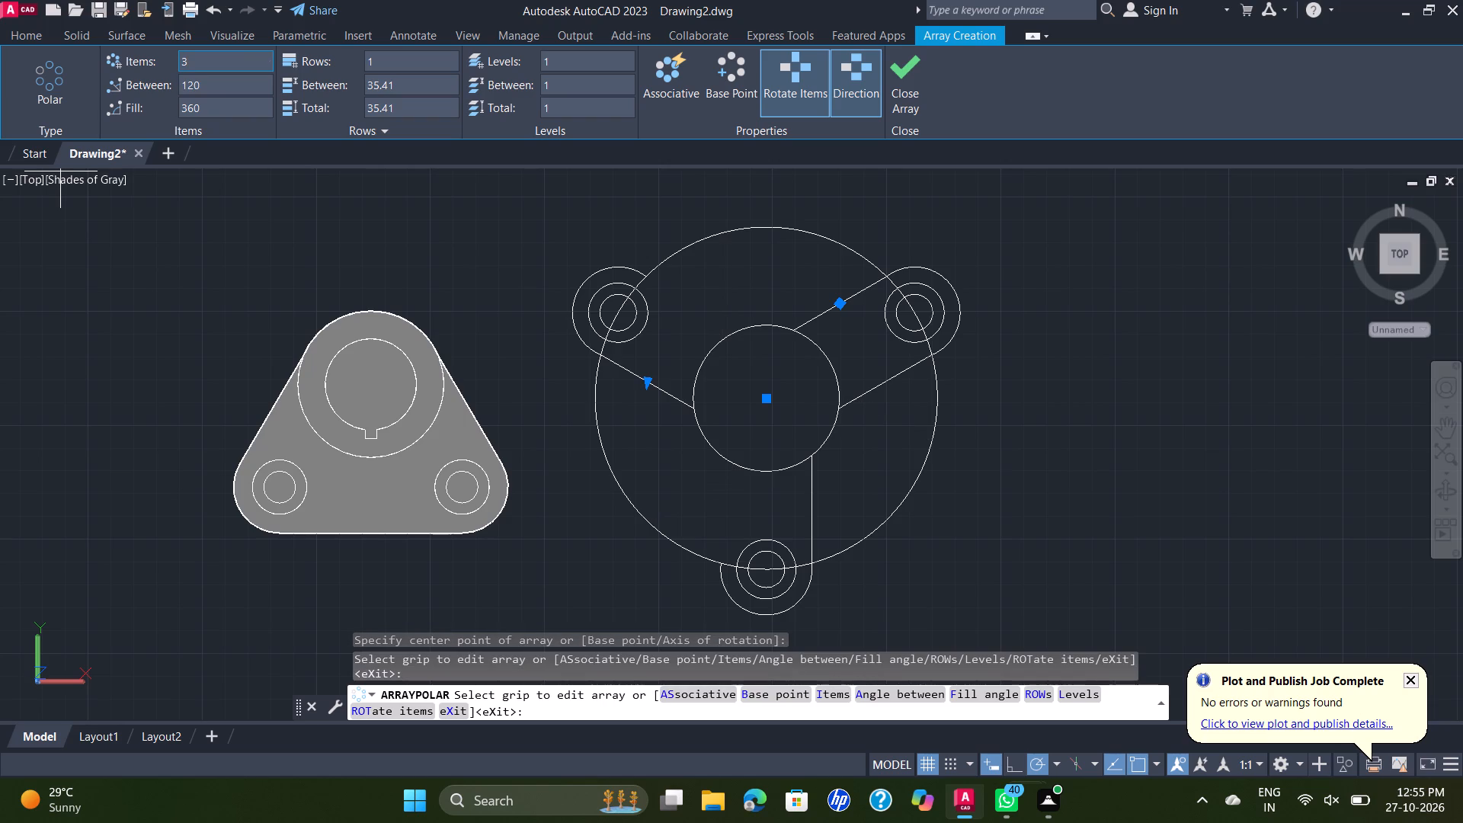
pyautogui.press('Escape')
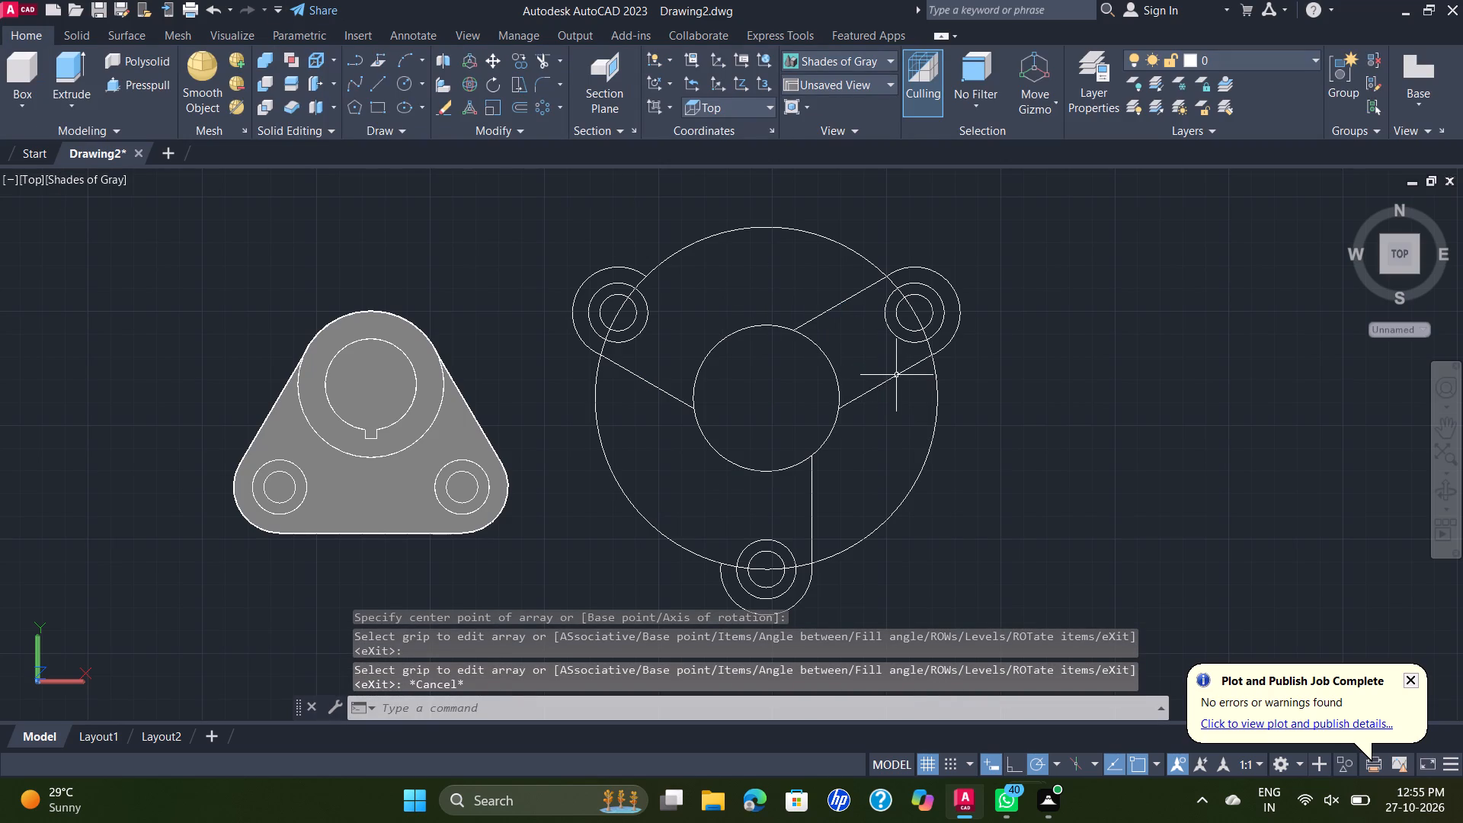
# Polar array the same arm's lower edge line about the radius 32 circle's centre with 6 items over 360°.
pyautogui.click(887, 378)
pyautogui.press('space')
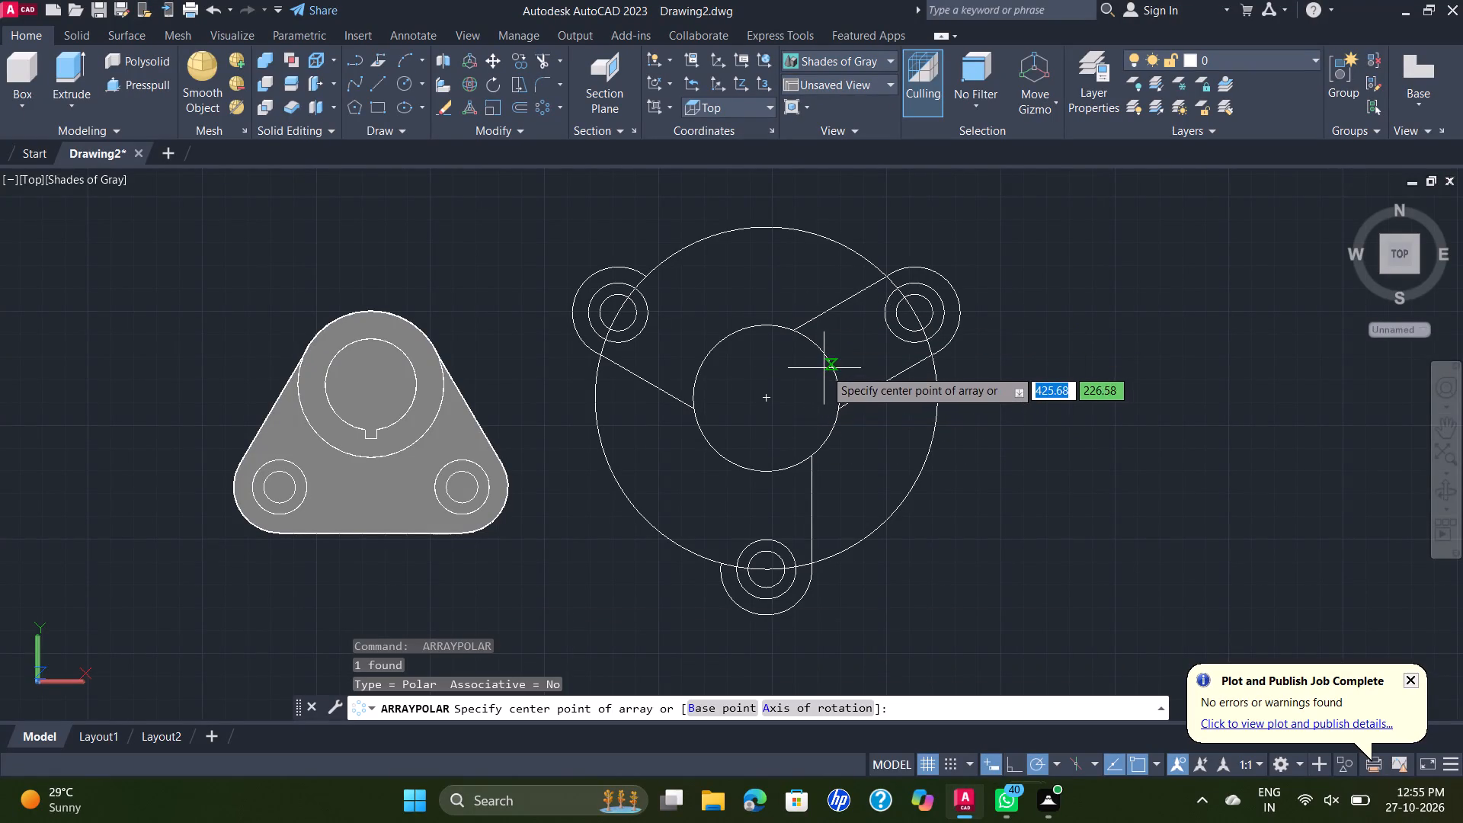
pyautogui.click(760, 399)
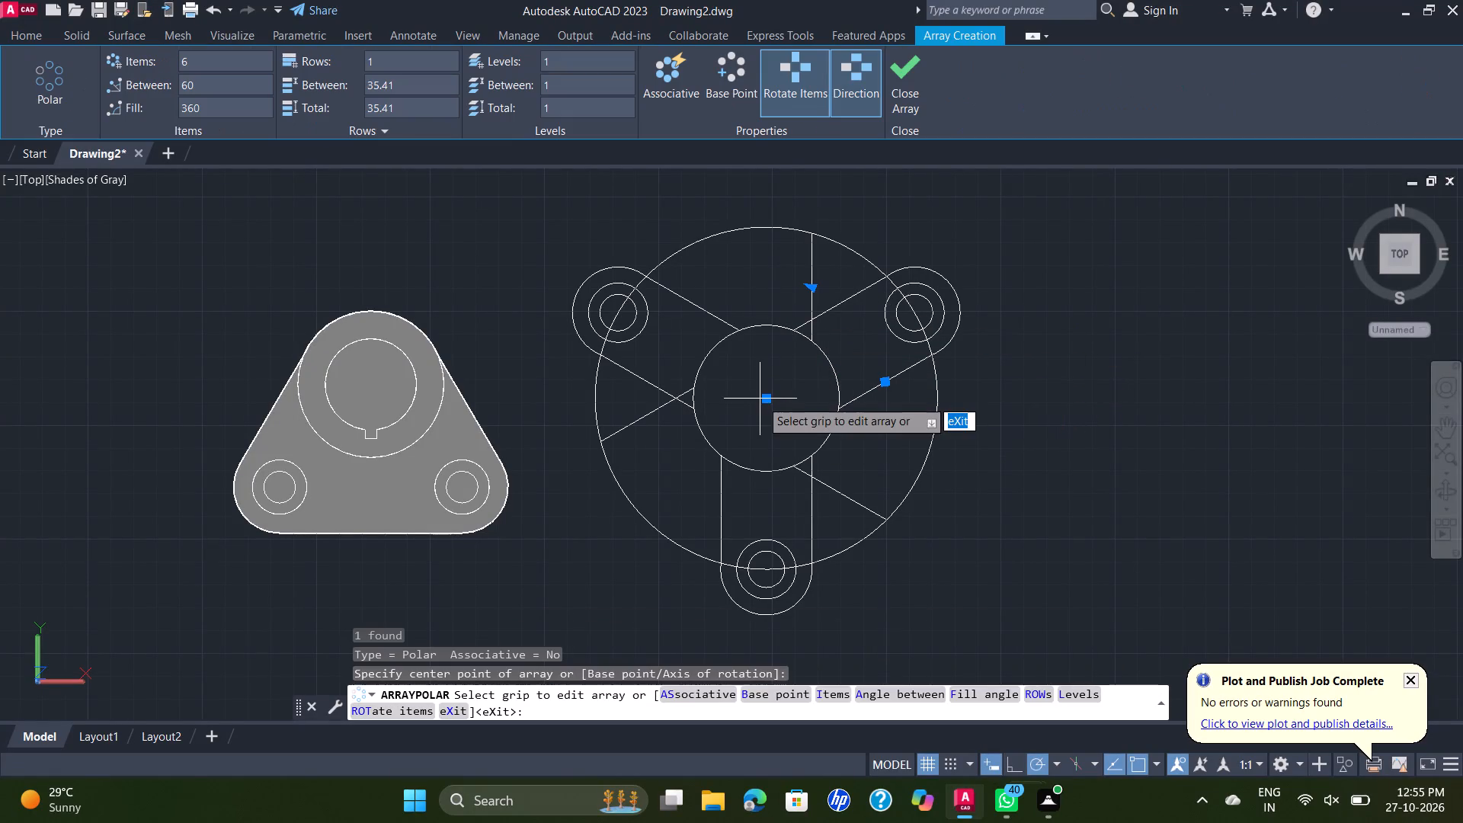
pyautogui.press('Escape')
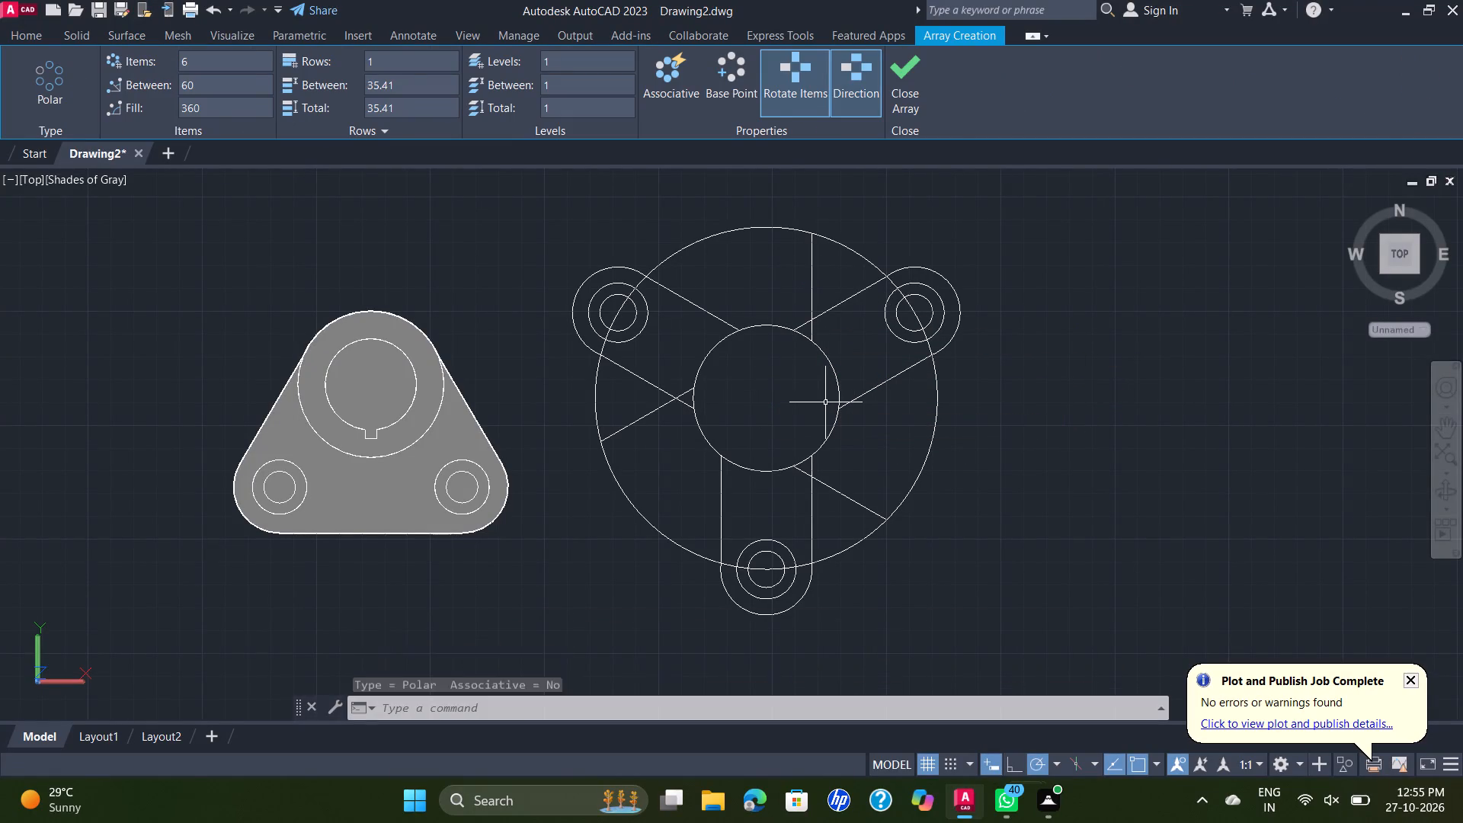
# Delete the three surplus copies of the arrayed edge line that lie outside the three arms.
pyautogui.click(635, 418)
pyautogui.press('Delete')
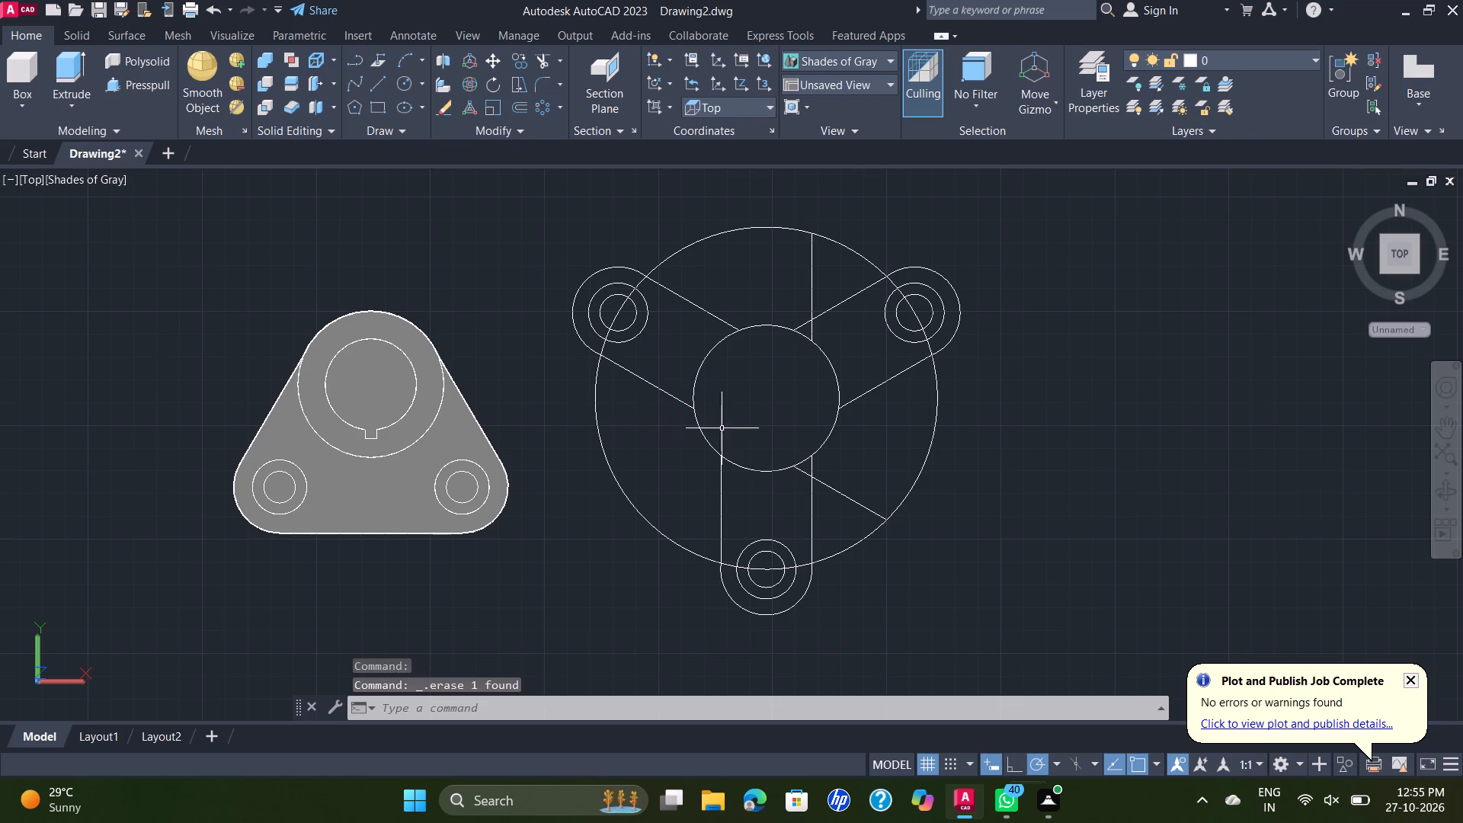
pyautogui.click(832, 489)
pyautogui.press('Delete')
pyautogui.click(813, 287)
pyautogui.press('Delete')
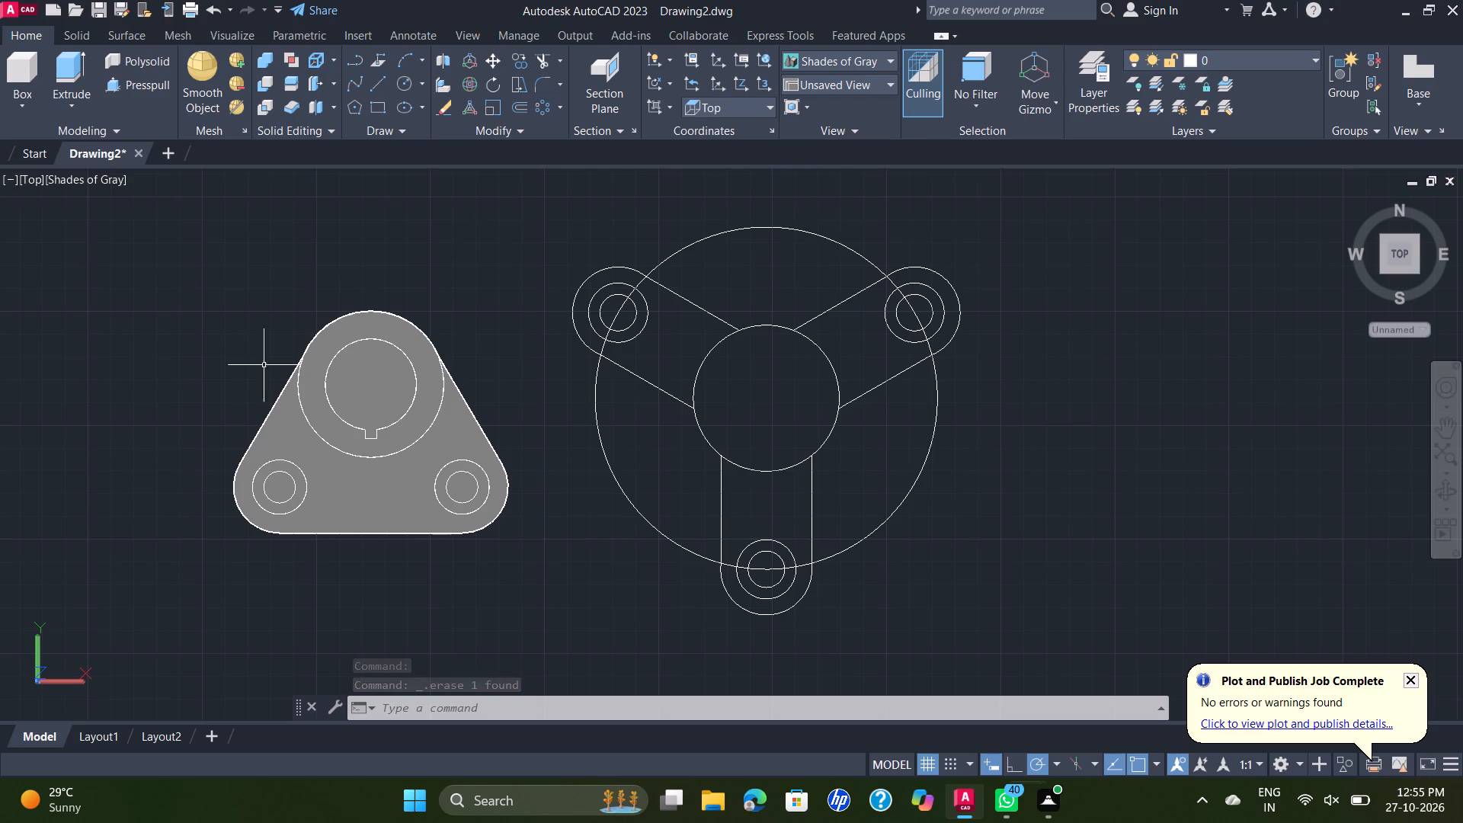
# Join all the curves of the three-arm hub sketch, so each arm's edge lines and end arc form one polyline.
pyautogui.click(1125, 250)
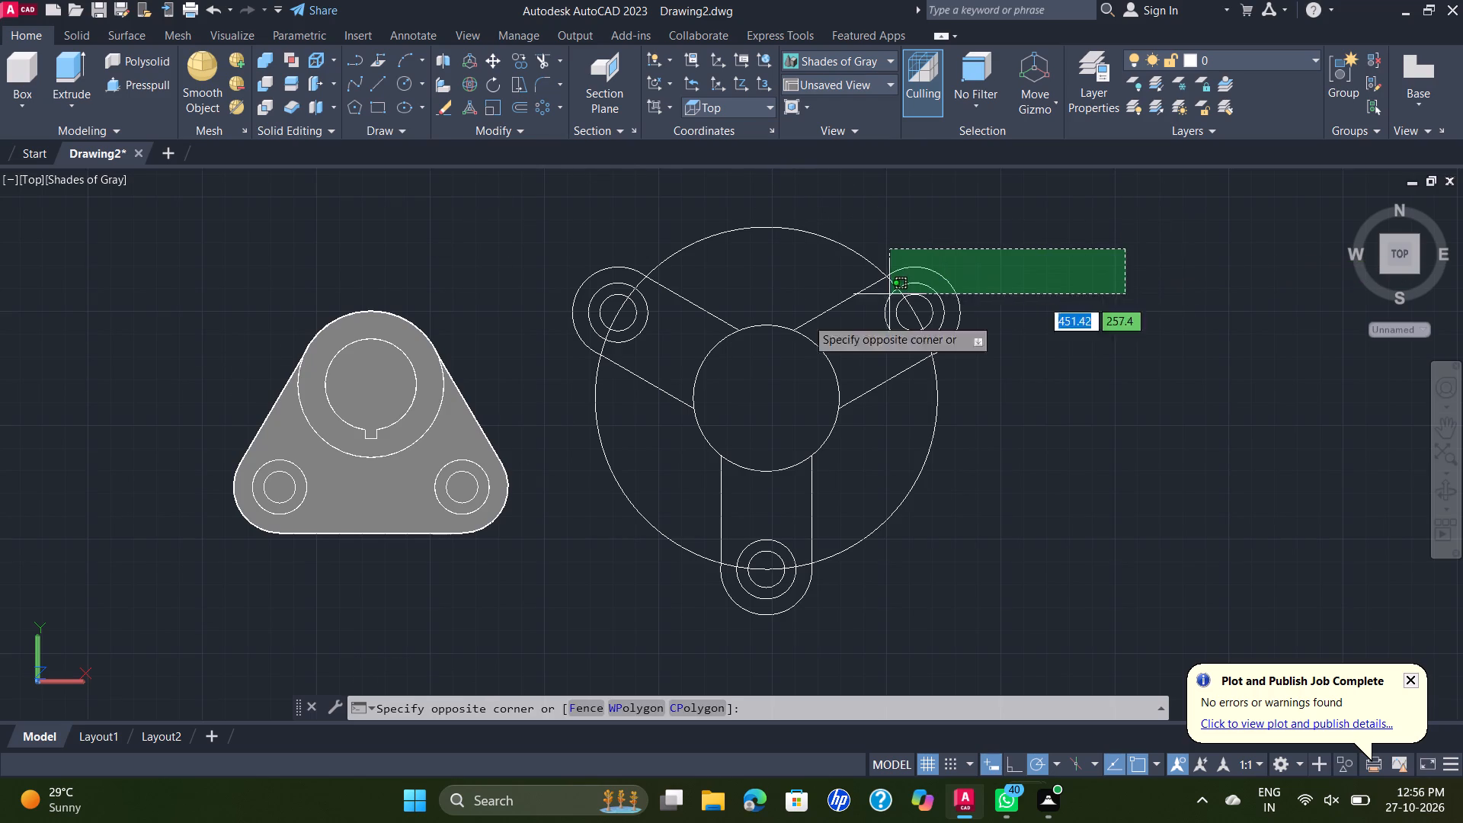
pyautogui.click(537, 621)
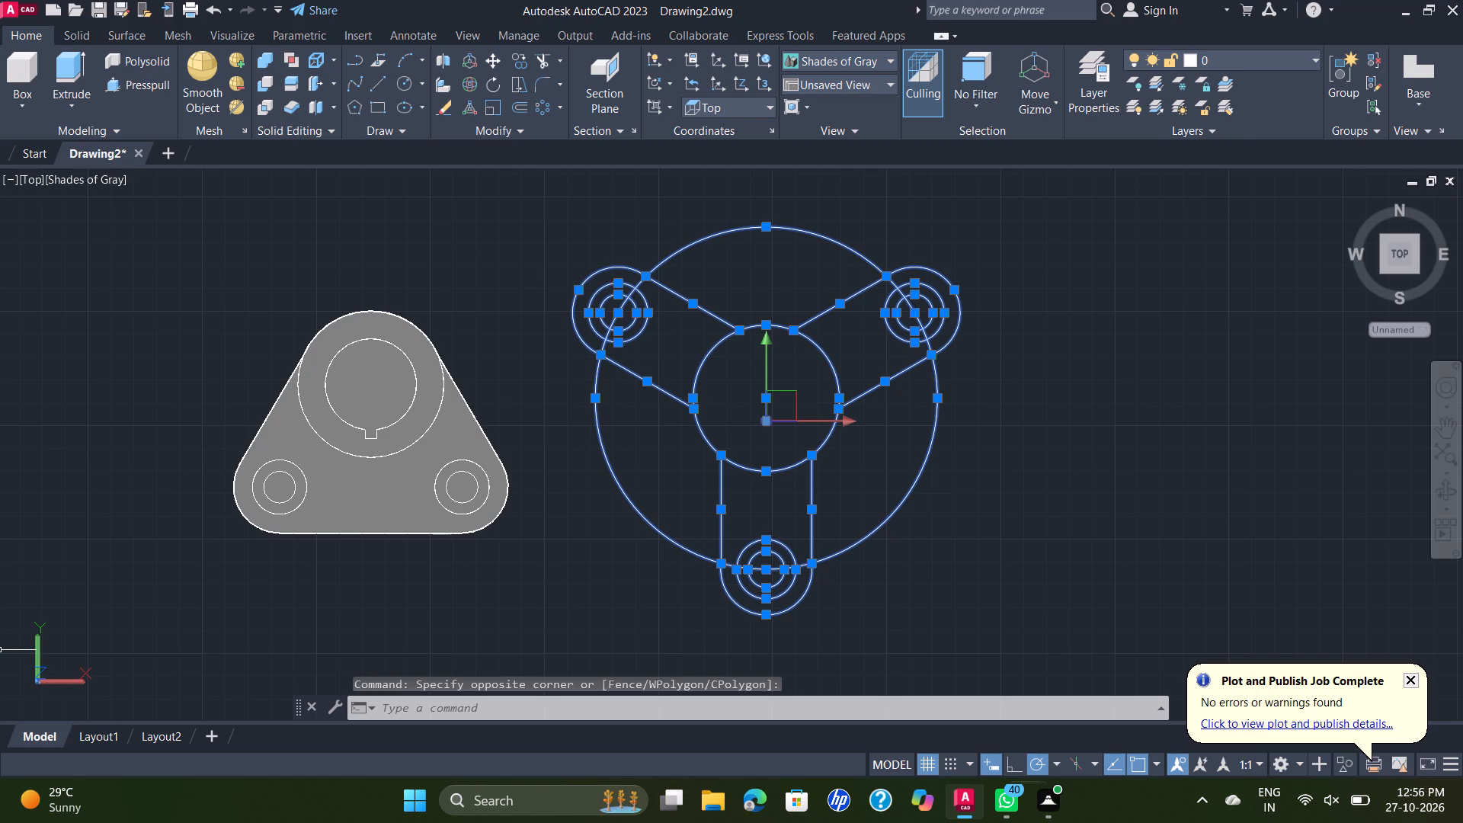
pyautogui.press('j')
pyautogui.press('Return')
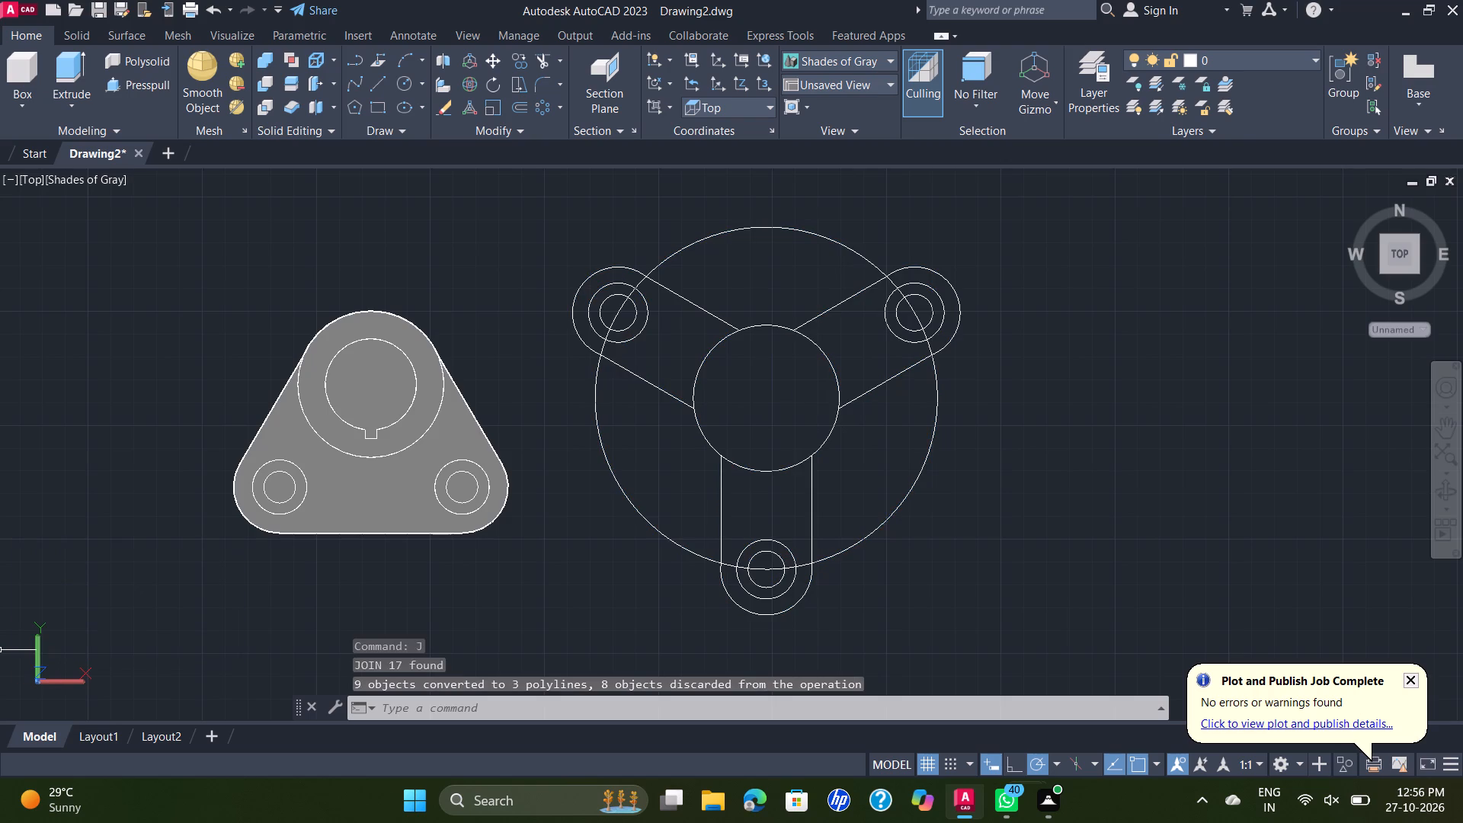
# Set the viewport to the SW Isometric view with both parts in sight.
pyautogui.click(36, 179)
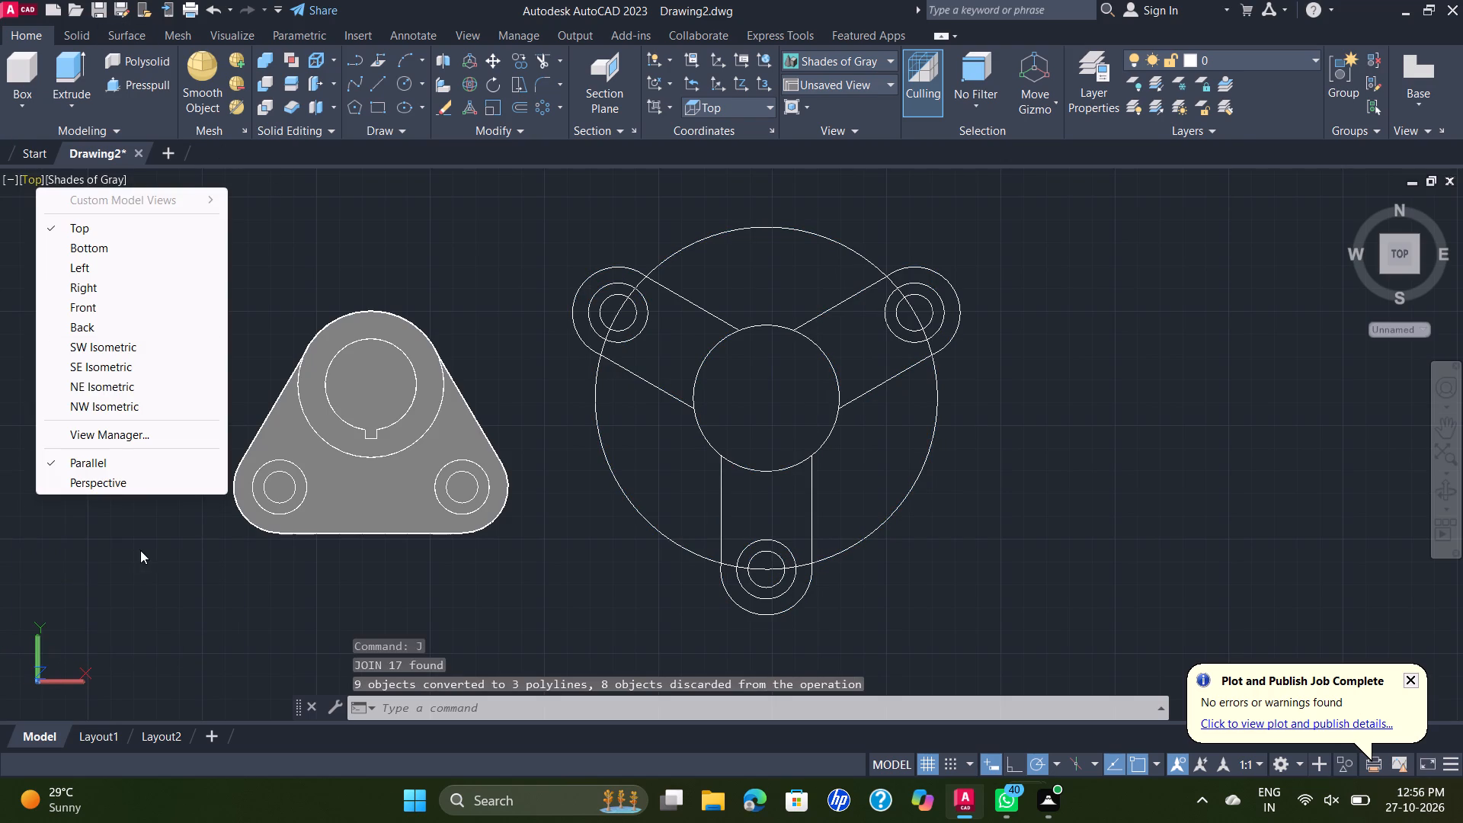
pyautogui.click(99, 363)
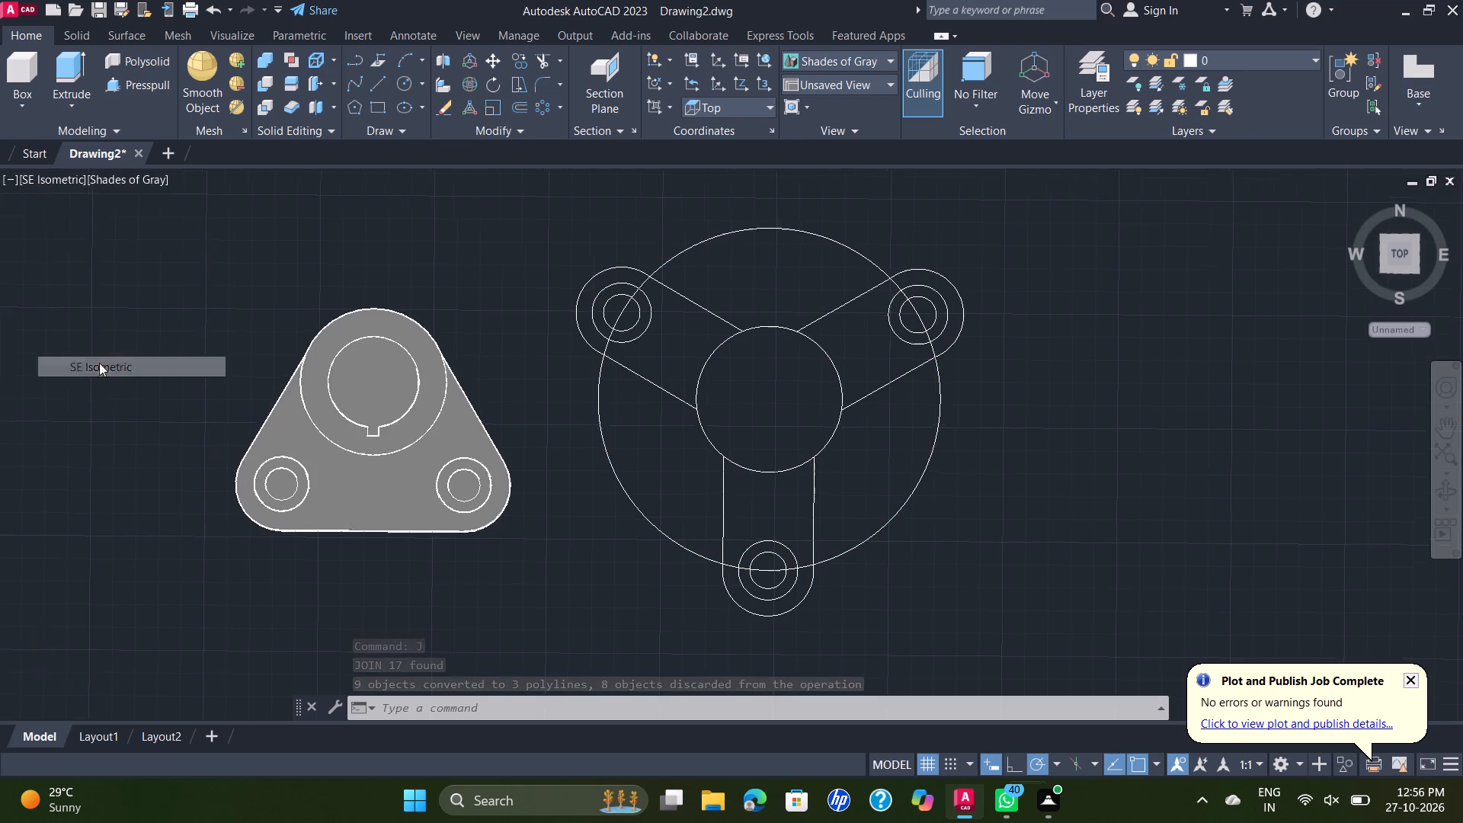
pyautogui.moveTo(928, 426); pyautogui.dragTo(926, 425, button='middle')
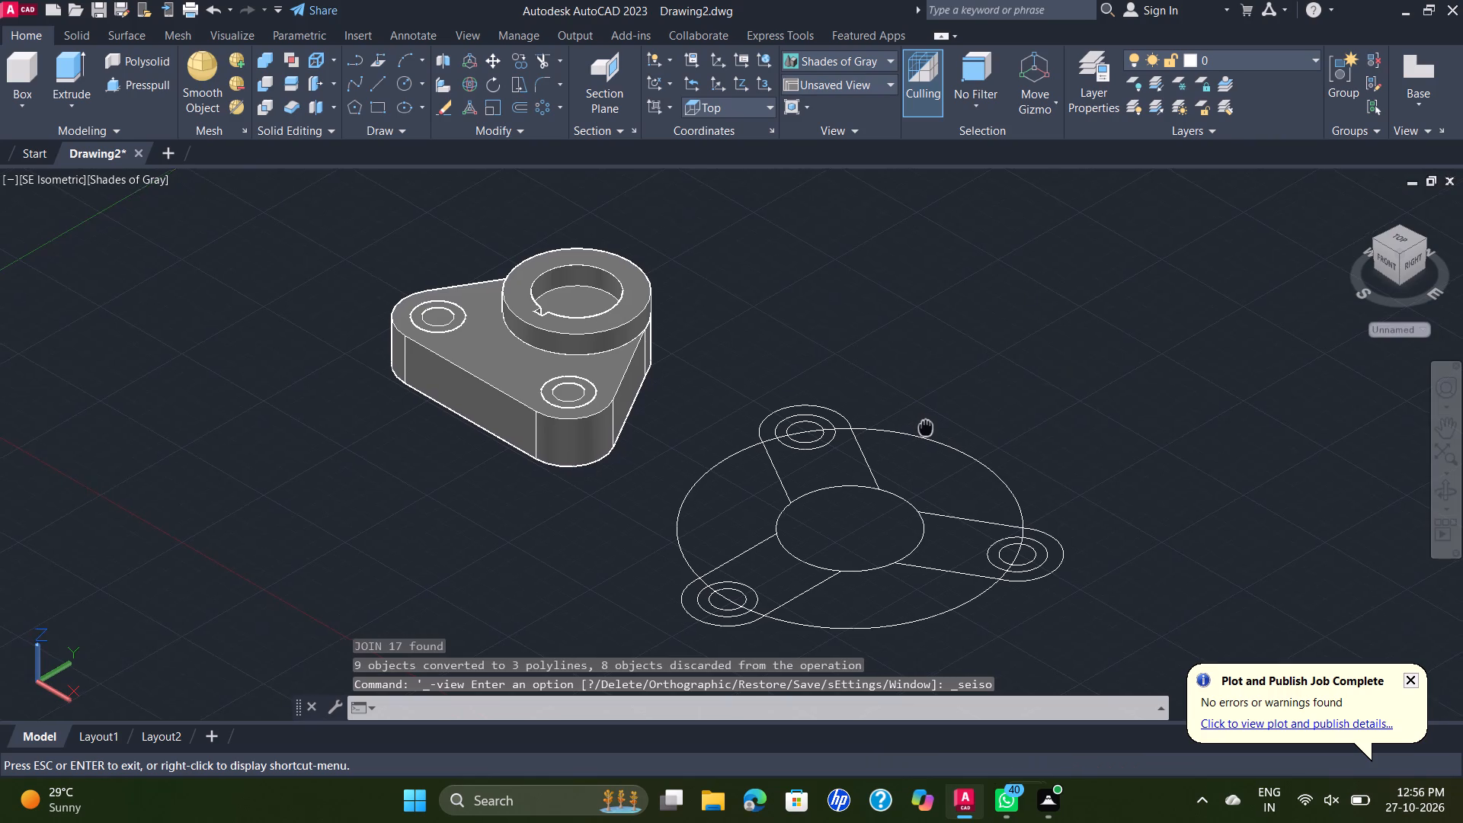
pyautogui.moveTo(926, 425); pyautogui.dragTo(915, 391, button='middle')
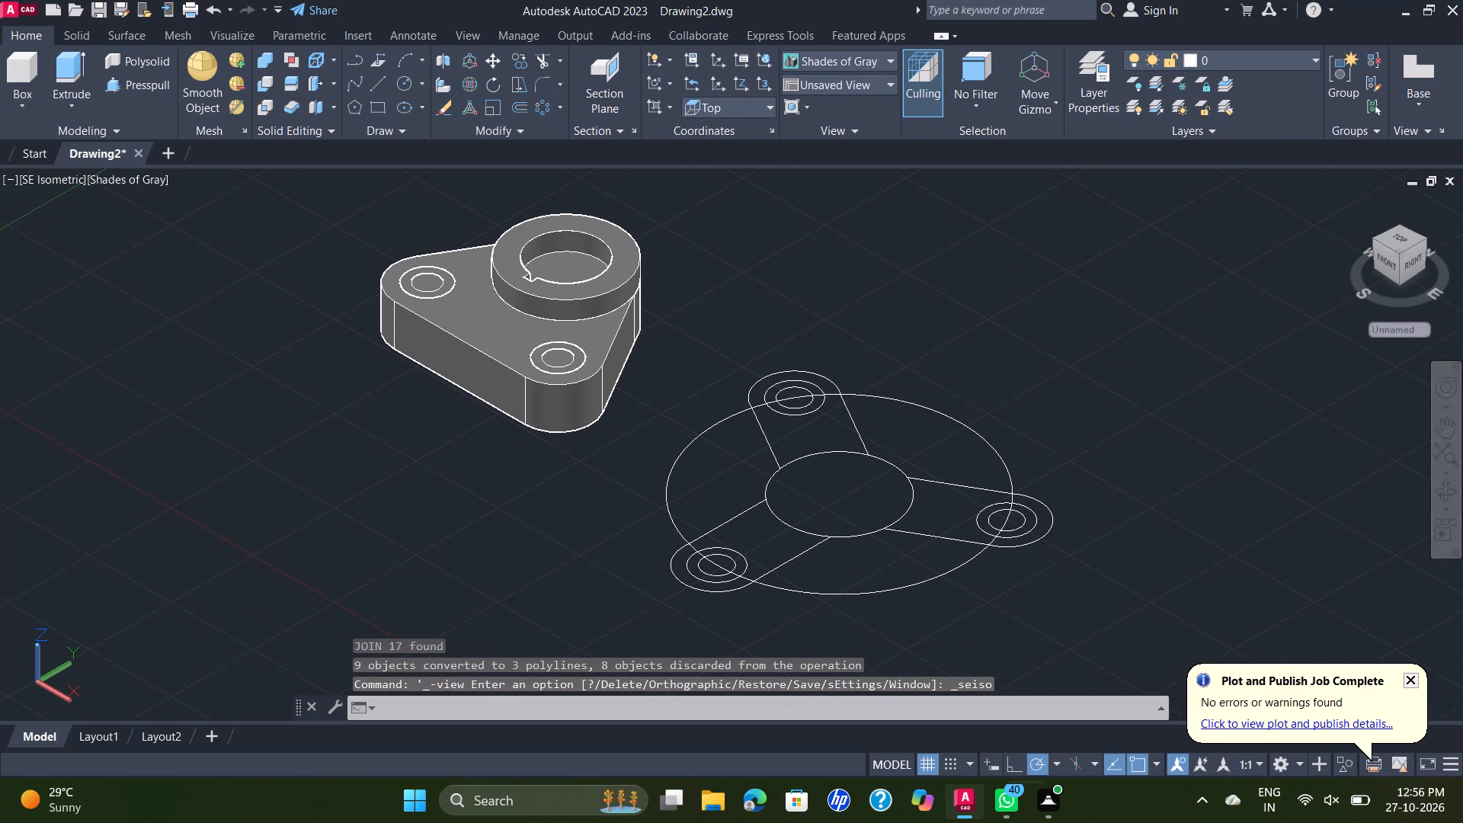
pyautogui.click(29, 172)
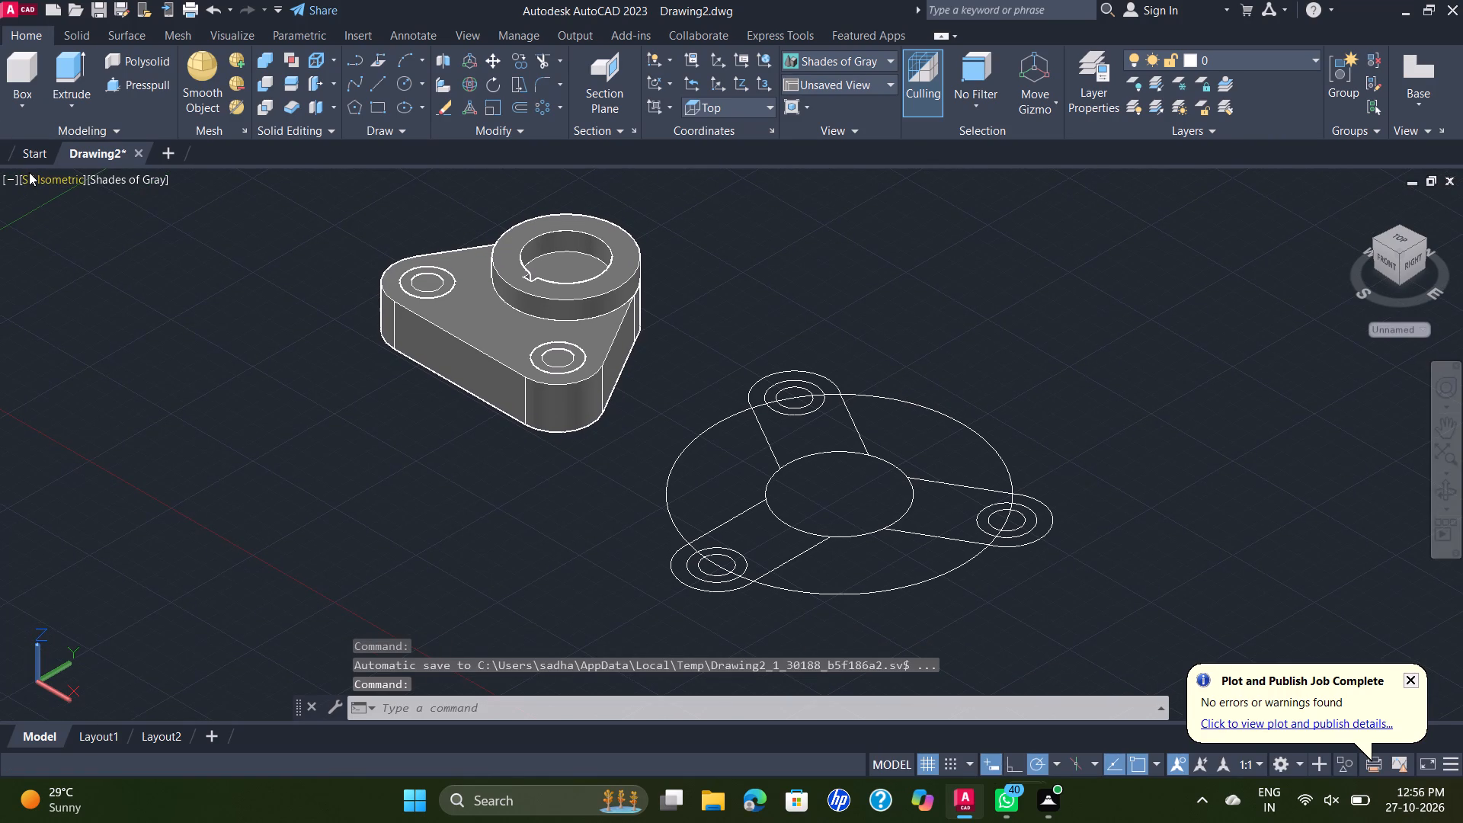
pyautogui.click(105, 344)
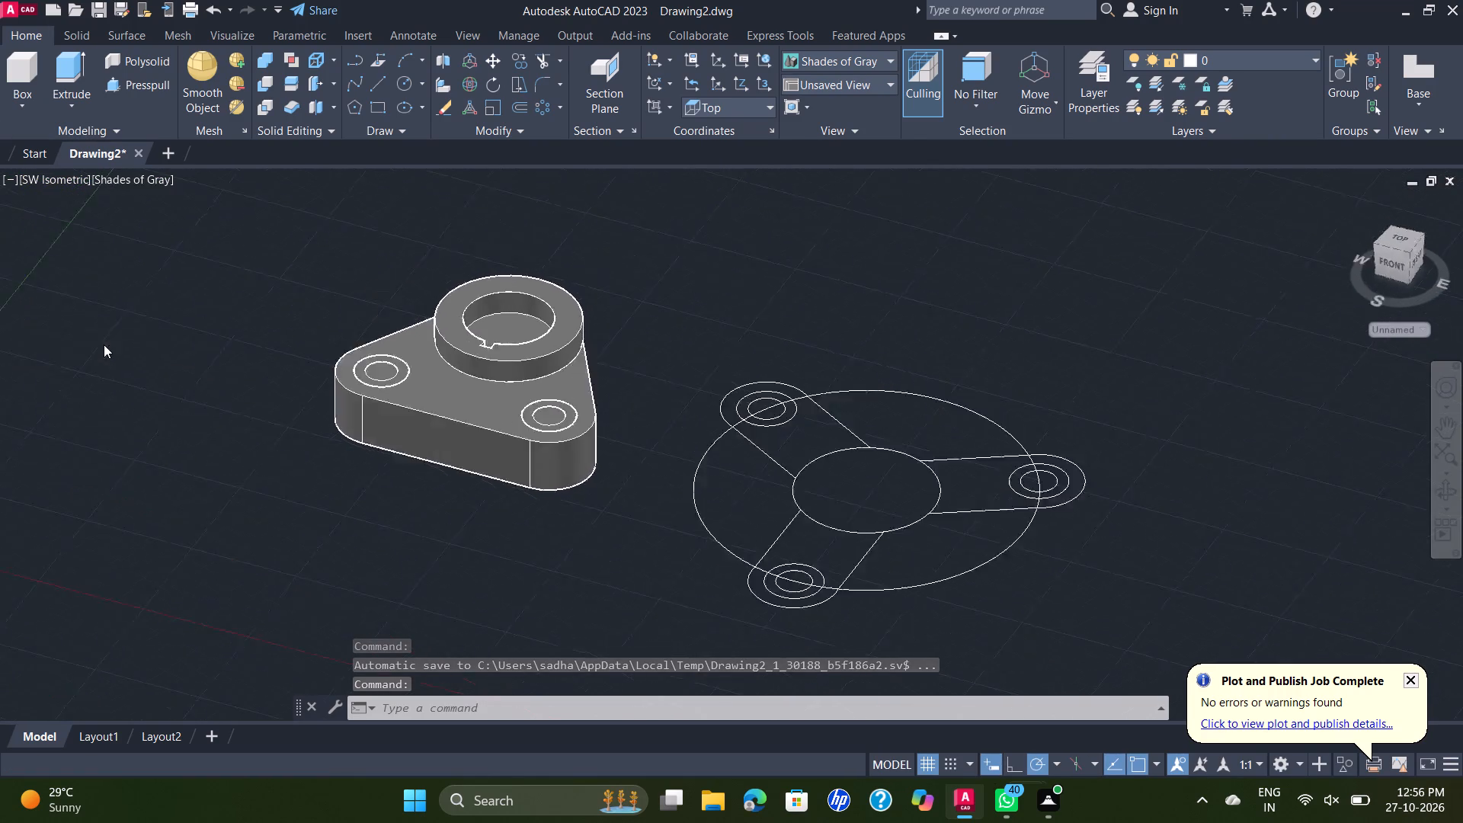
pyautogui.moveTo(649, 386); pyautogui.dragTo(538, 307, button='middle')
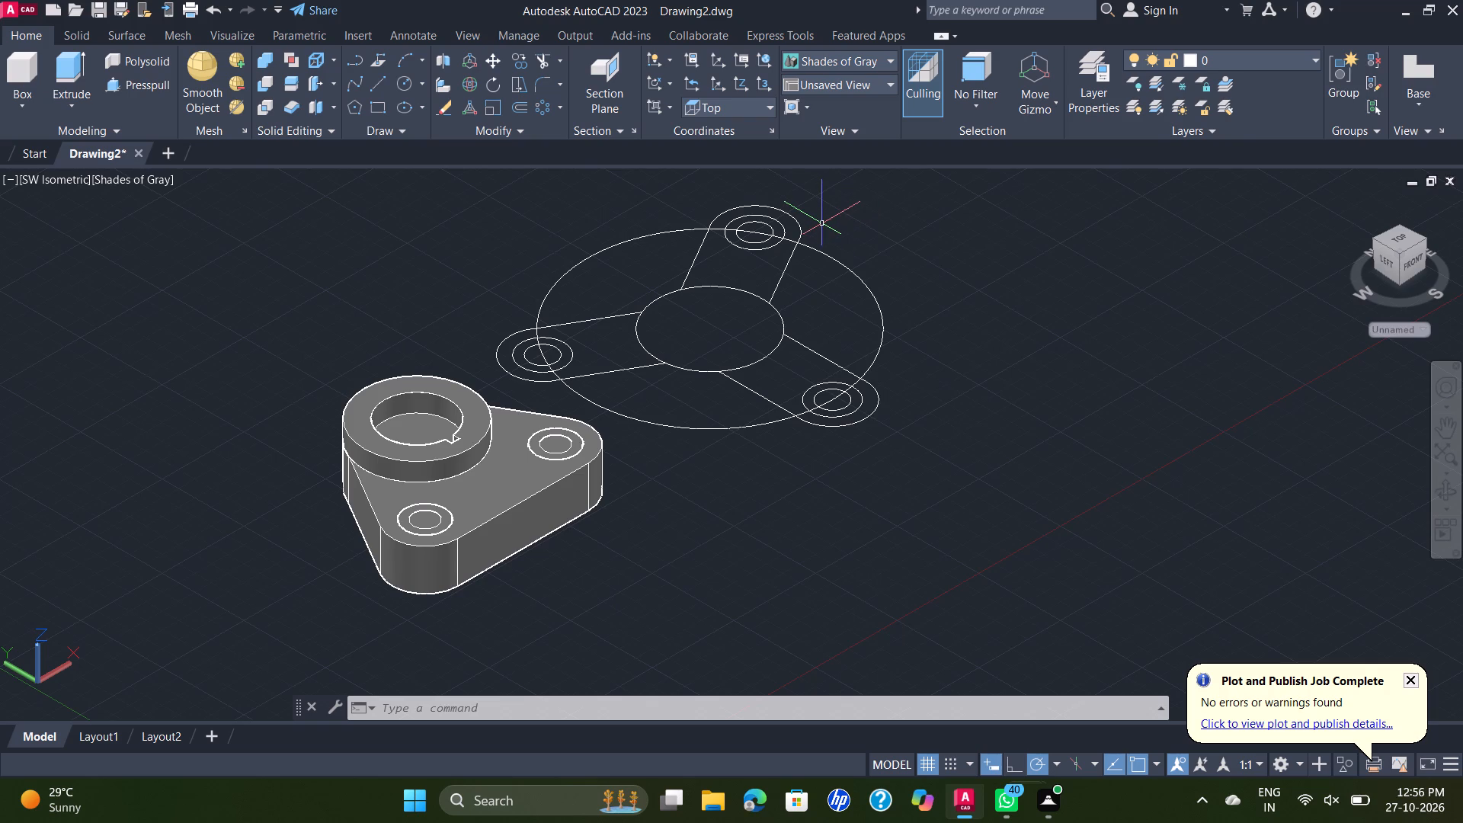
# Delete the radius 75 construction circle that passes through the centres of the arm ends.
pyautogui.click(869, 370)
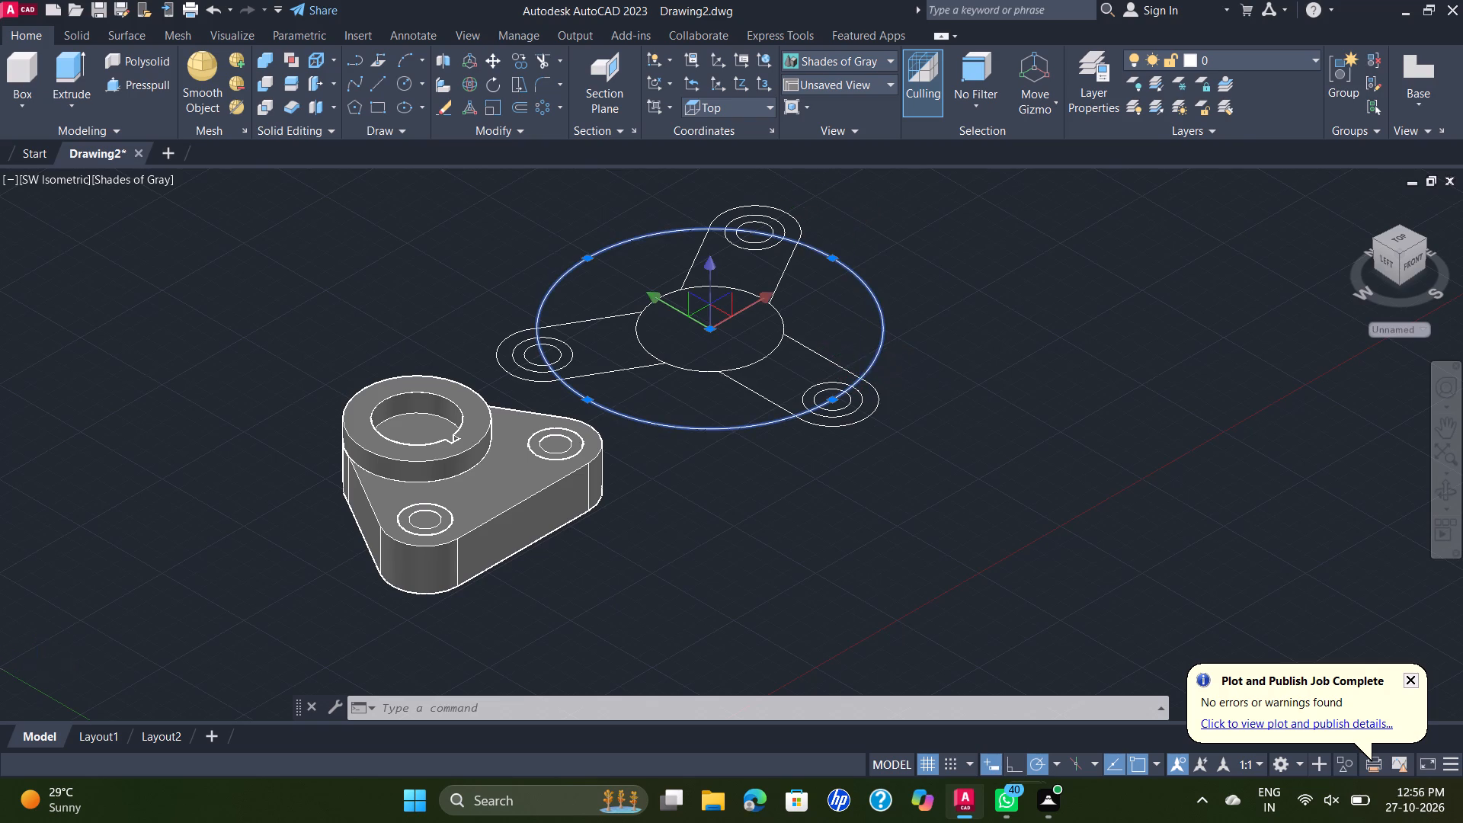
pyautogui.press('Delete')
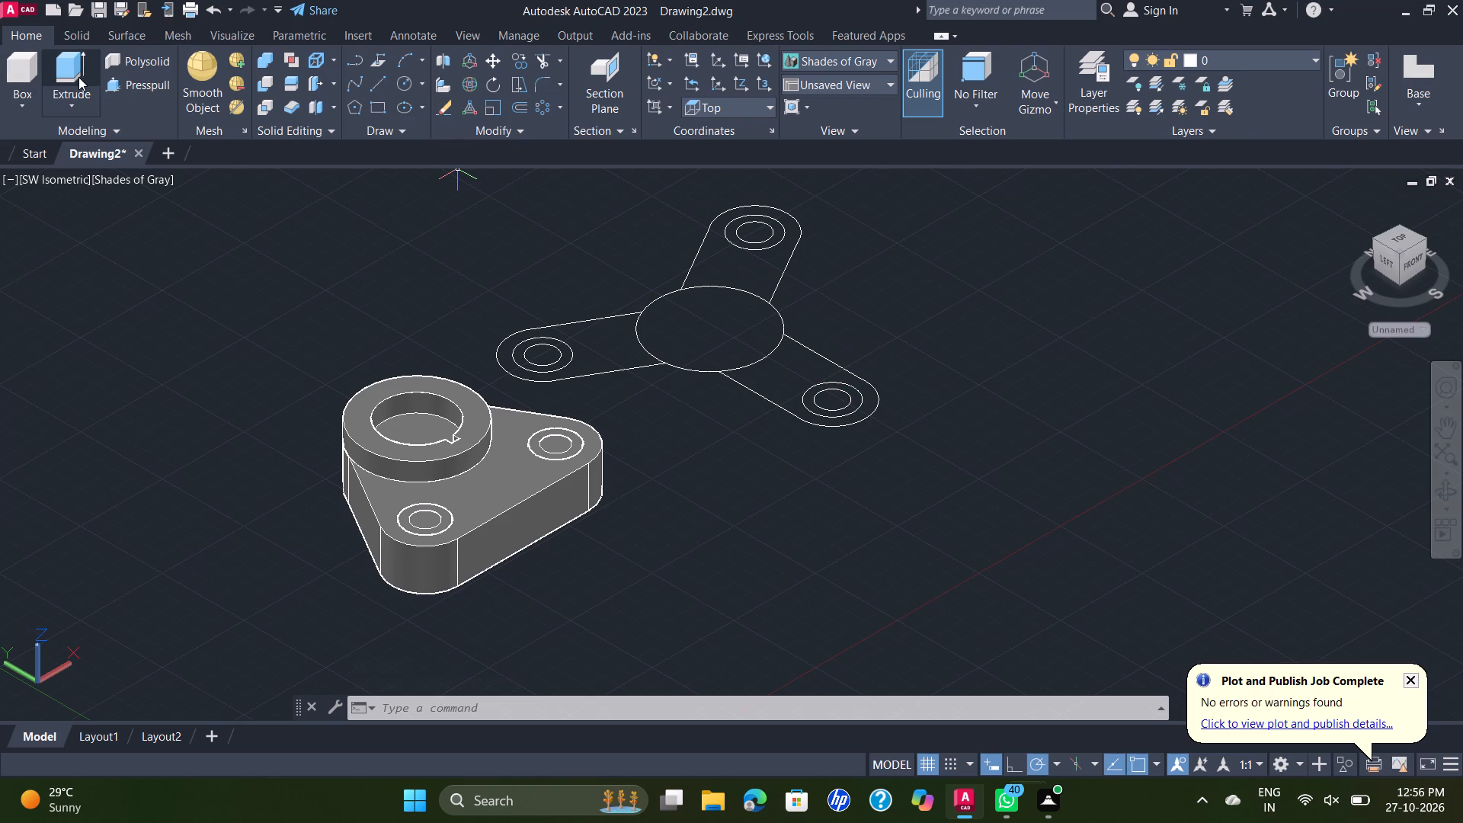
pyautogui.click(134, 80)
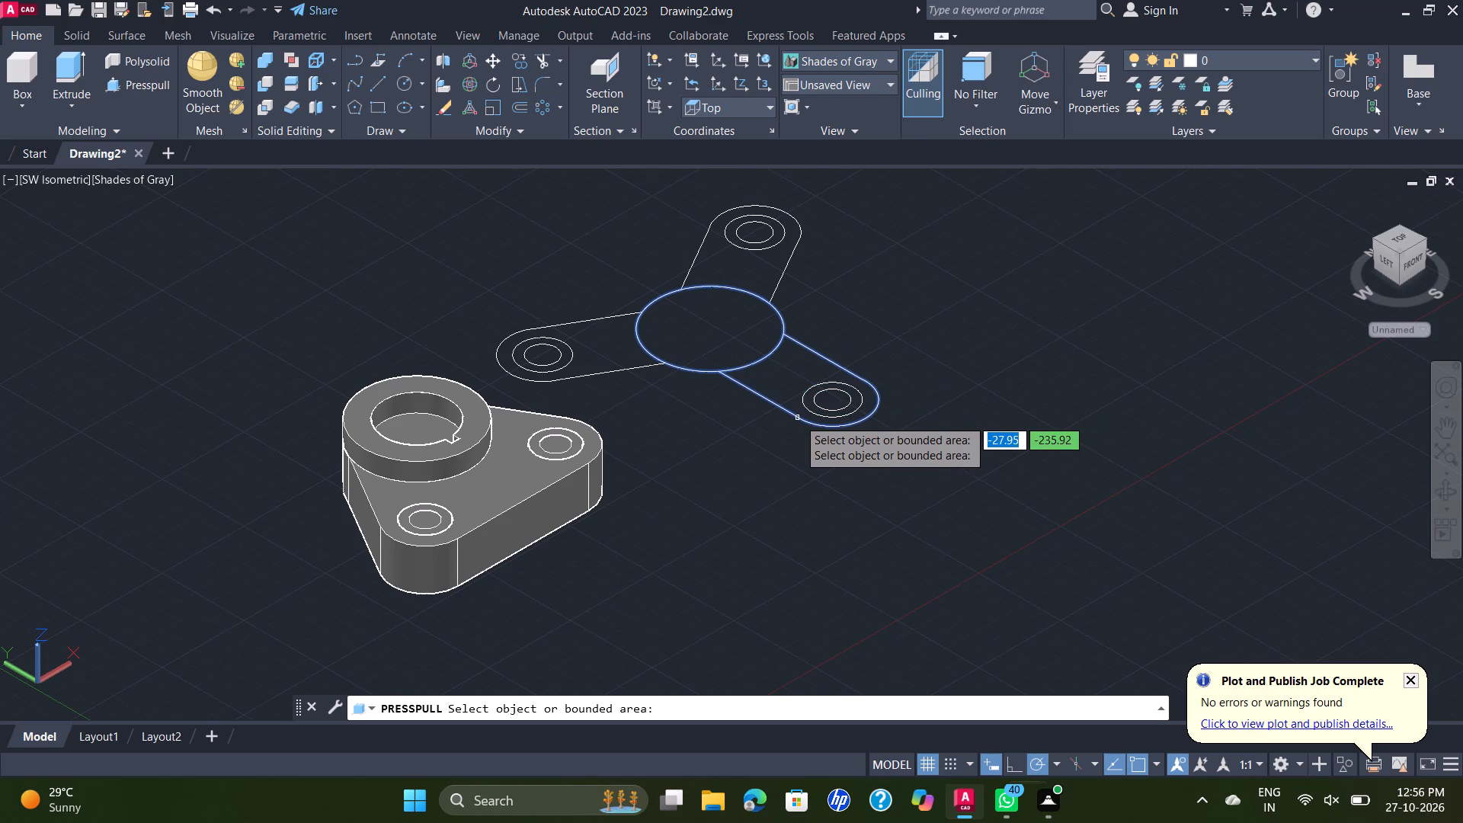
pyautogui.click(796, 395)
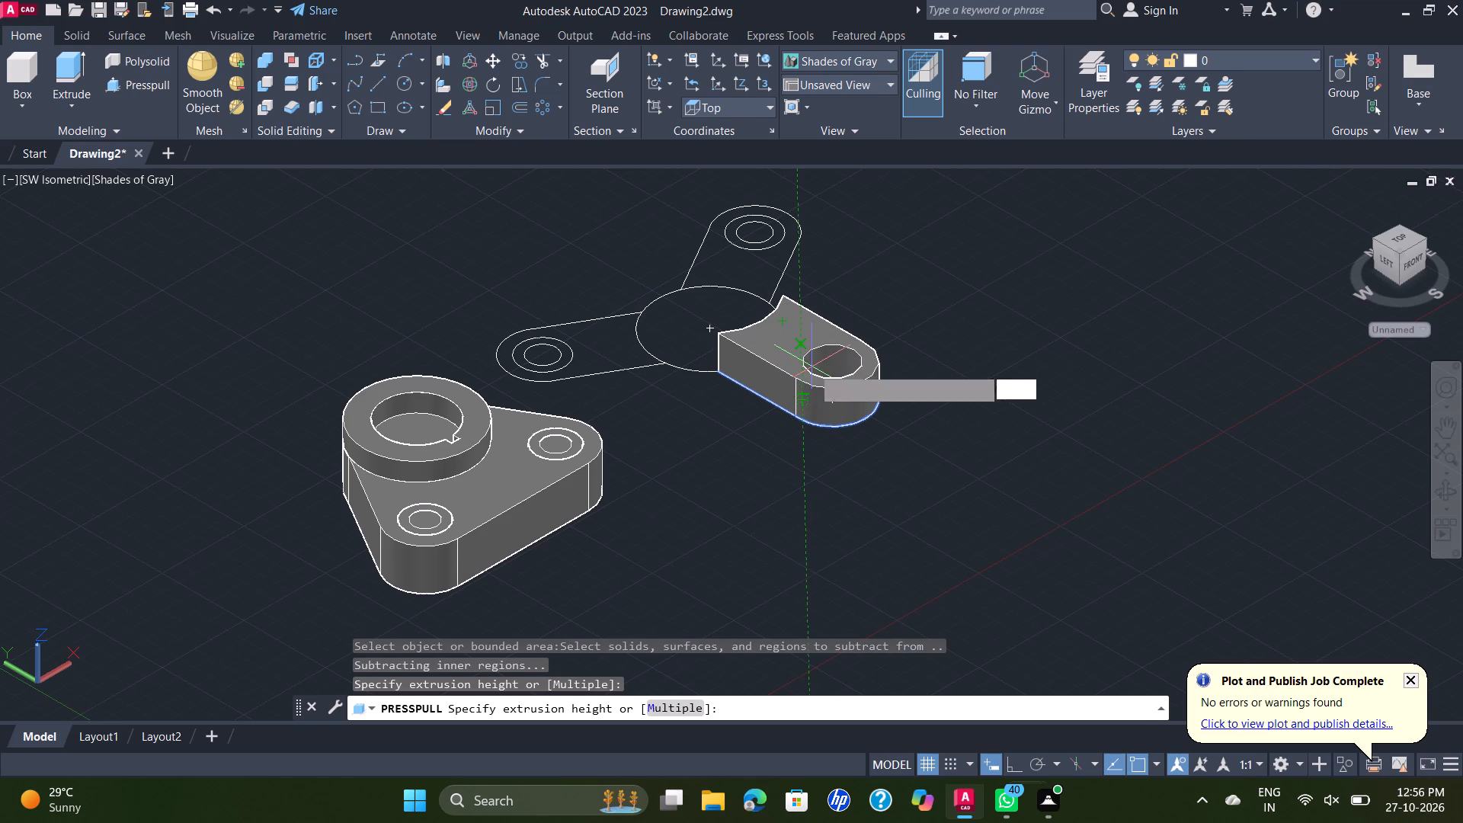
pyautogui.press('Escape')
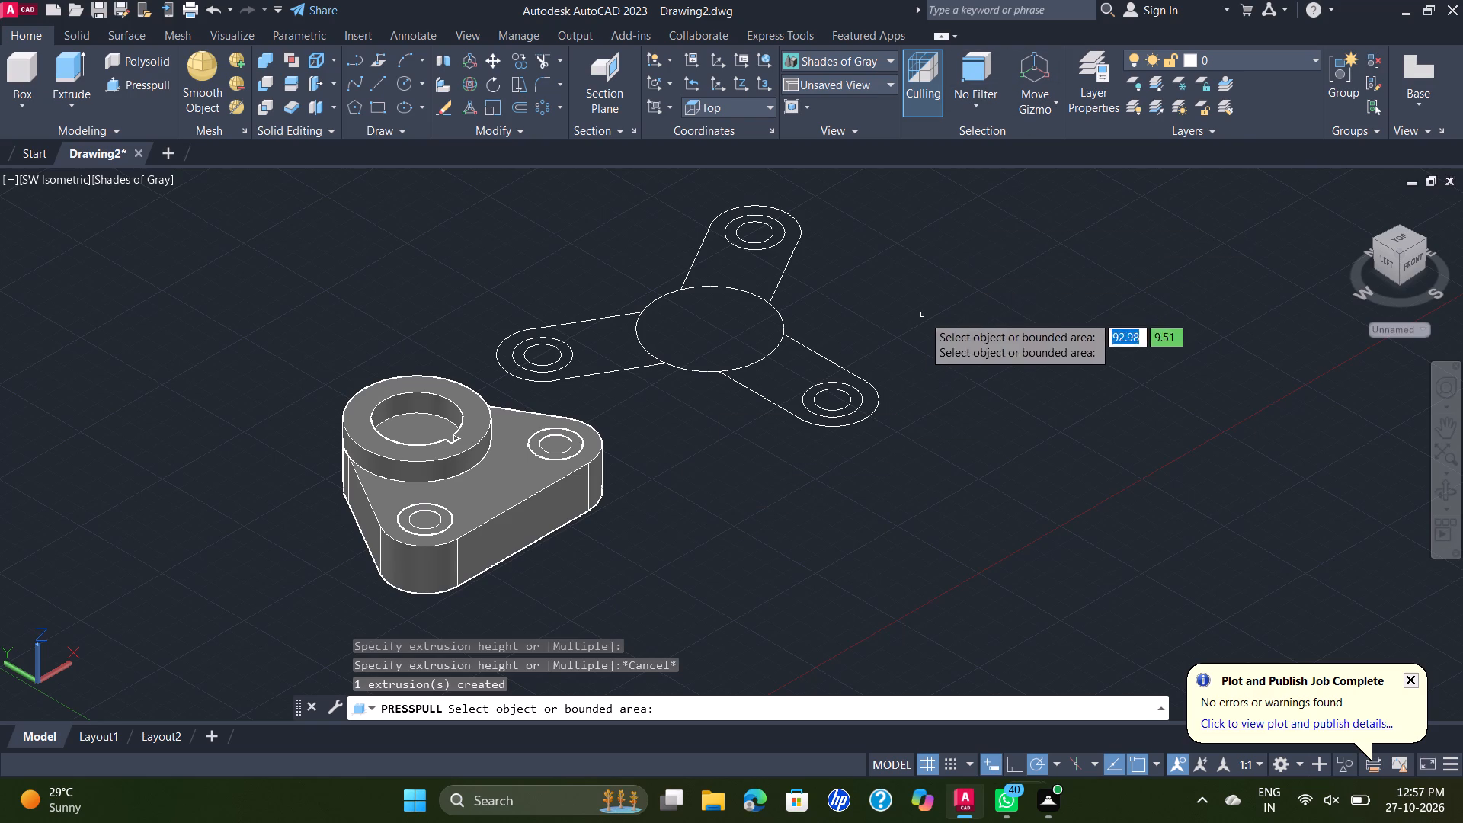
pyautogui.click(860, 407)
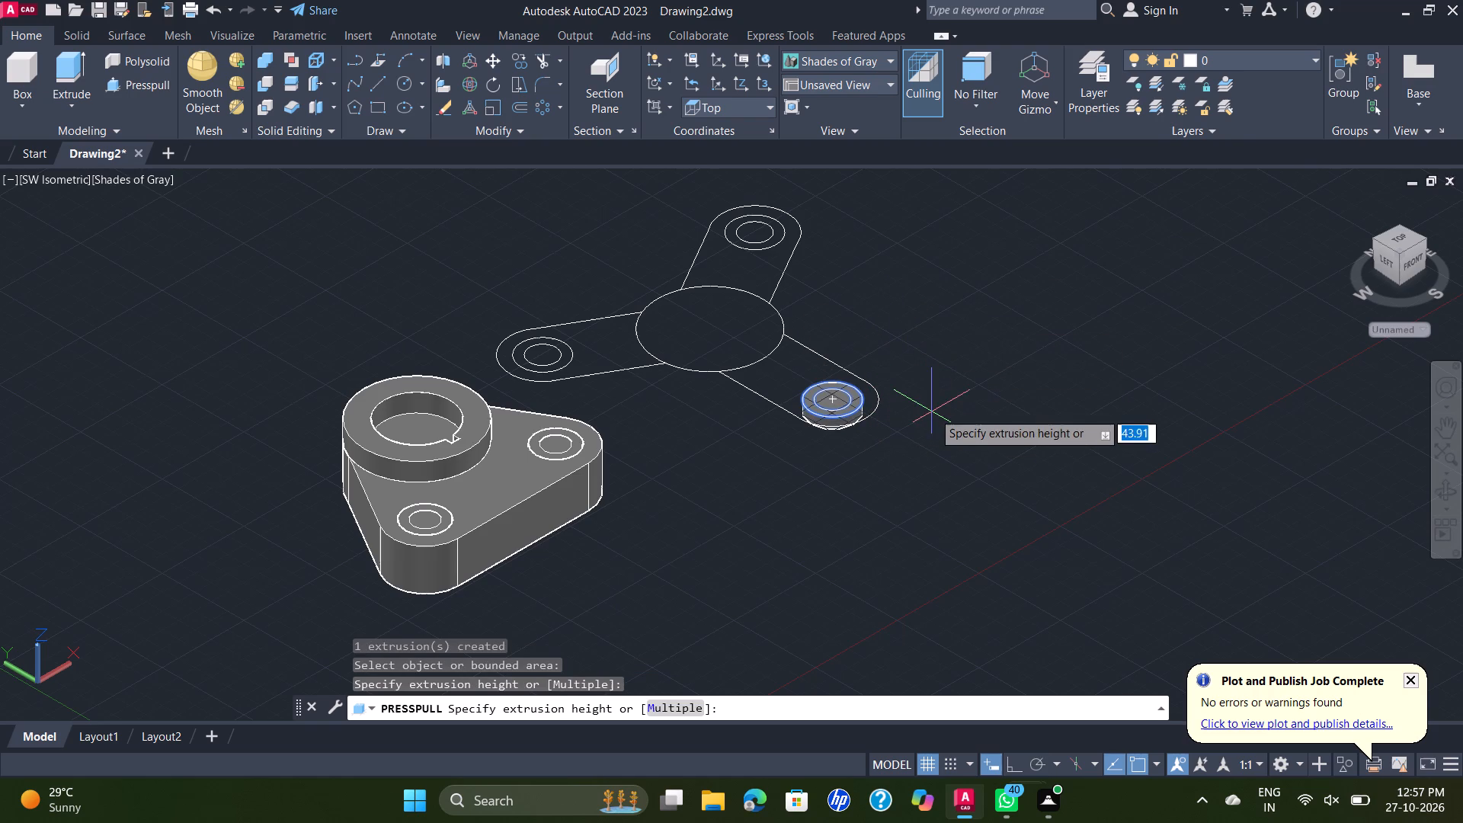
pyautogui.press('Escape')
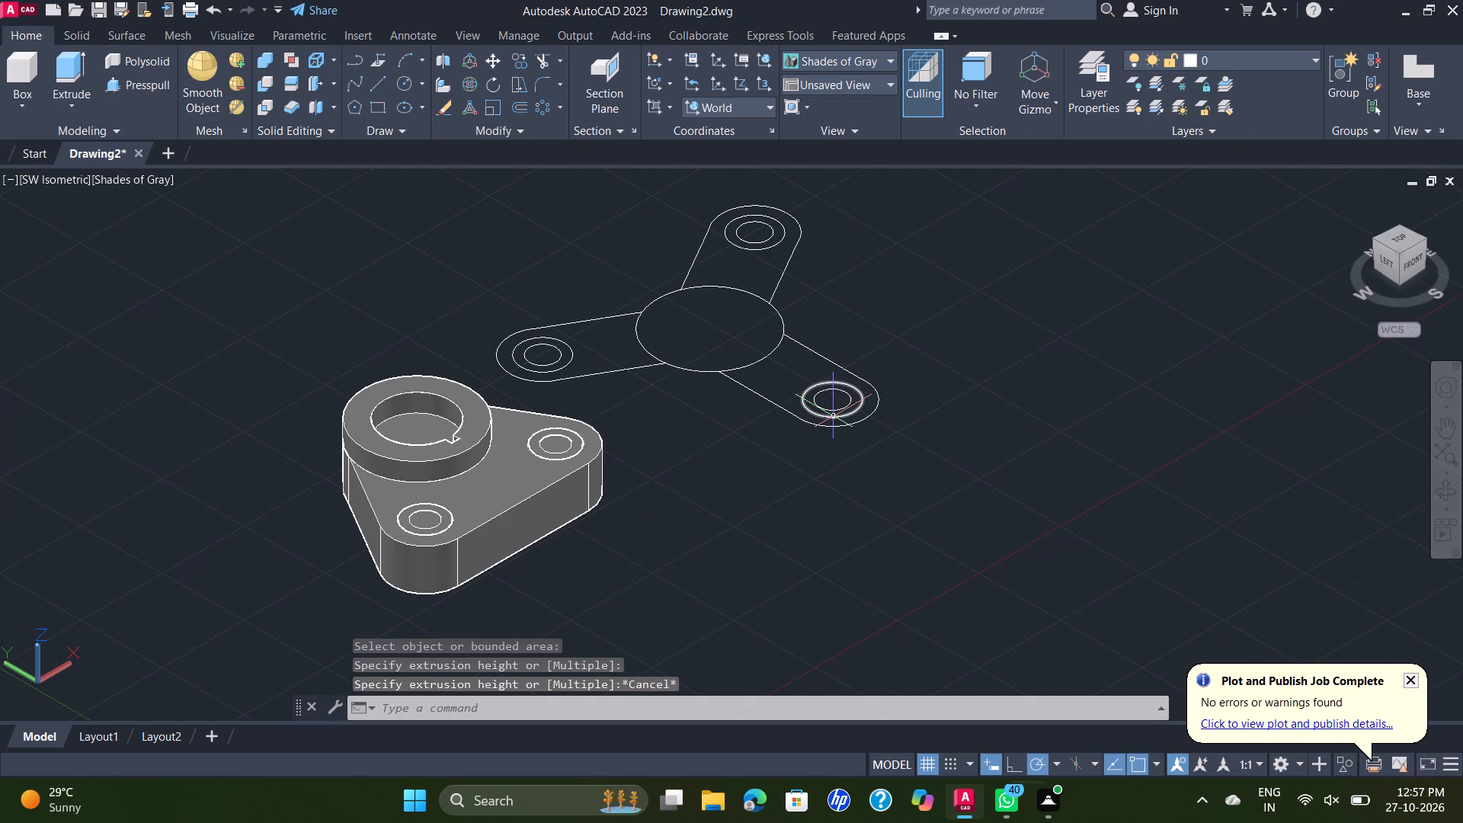
# Press-pull the inner circle at the front arm's end of the three-arm sketch to a height of 24.
pyautogui.press('space')
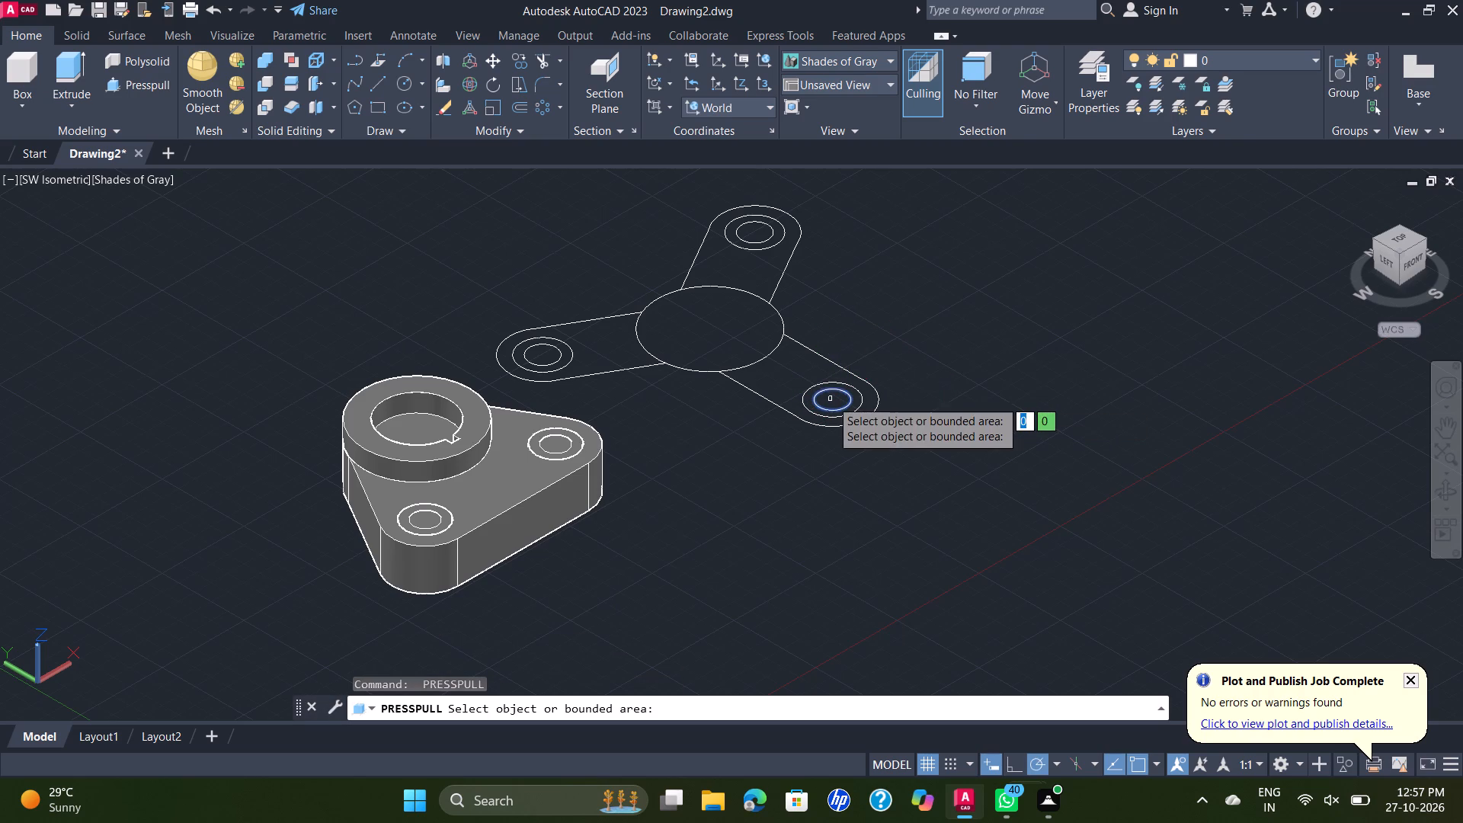
pyautogui.click(831, 399)
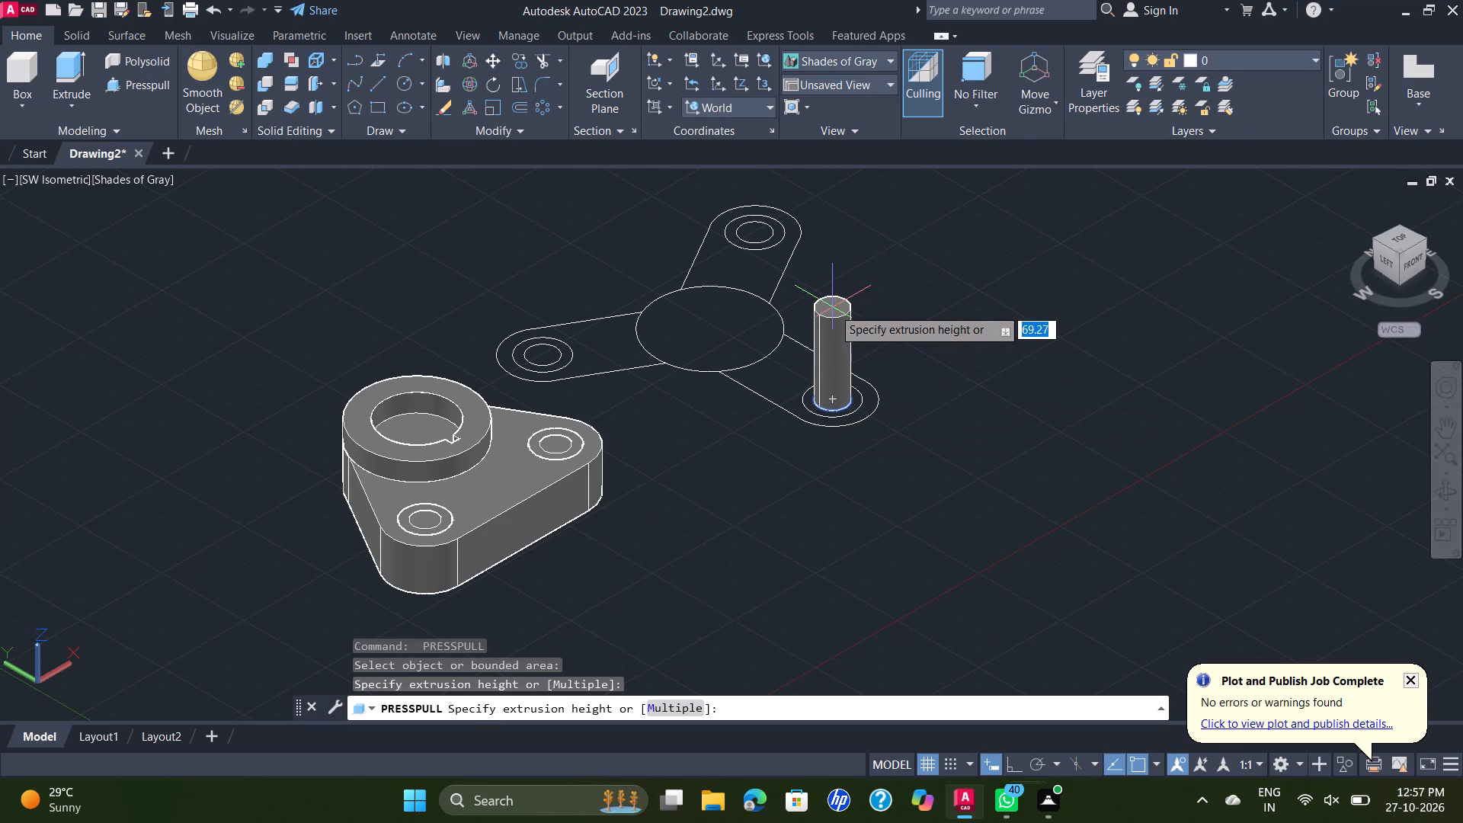
pyautogui.write('24')
pyautogui.press('Return')
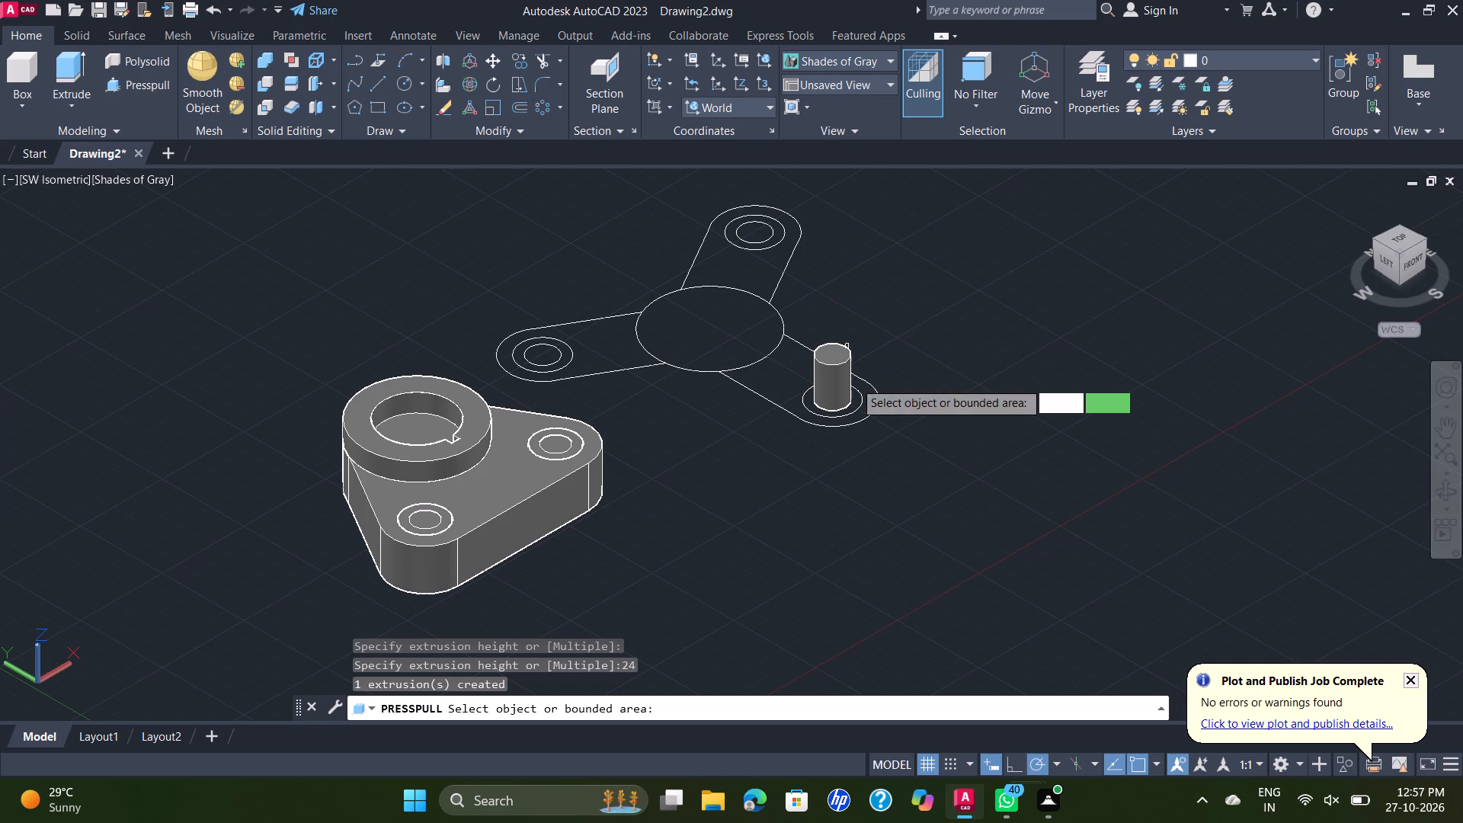
# Press-pull the outer circle around the arm end's cylinder up to the cylinder's top centre, level with its top face.
pyautogui.scroll(2, 861, 405)
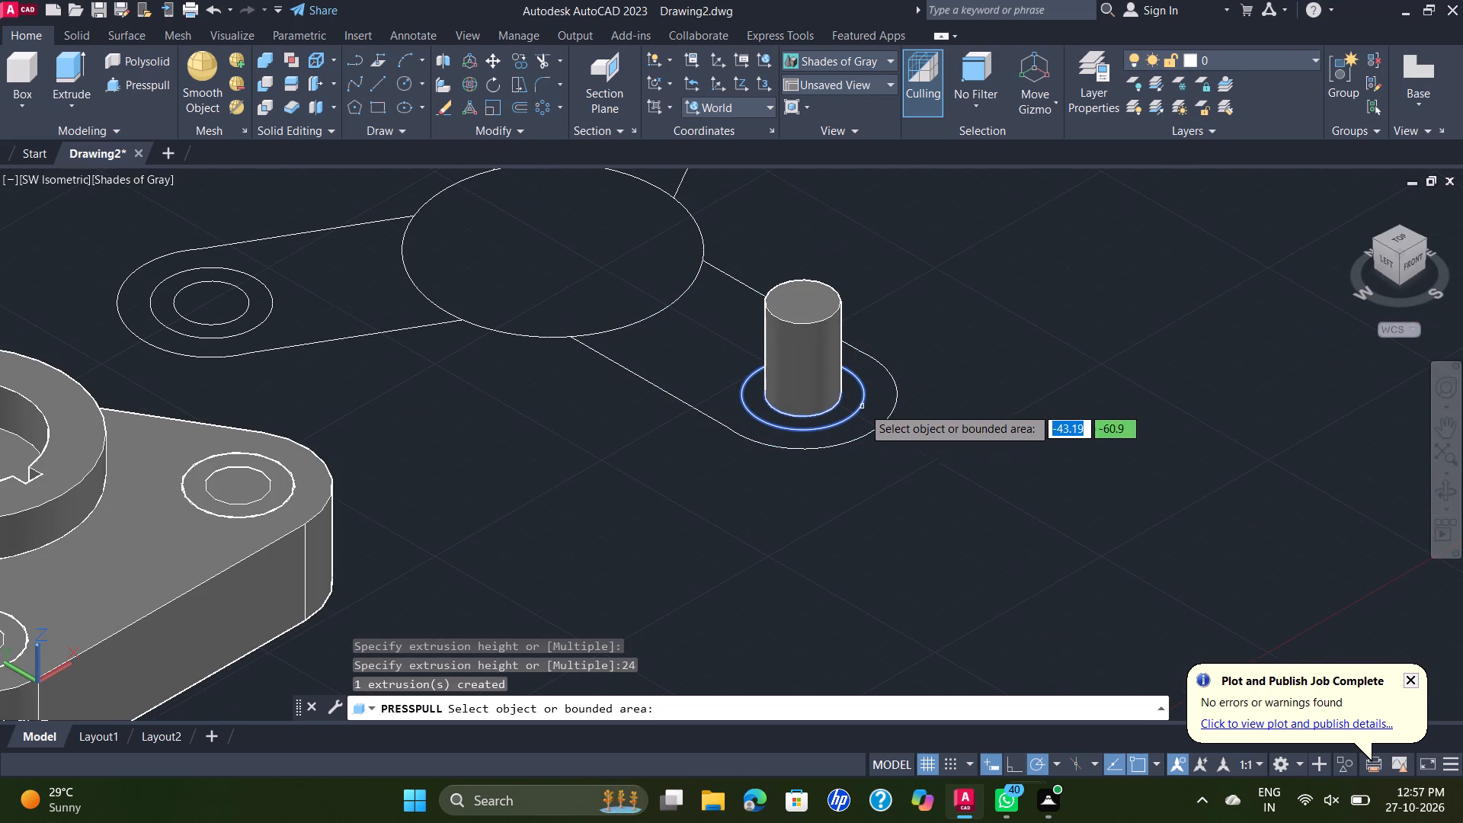
pyautogui.click(863, 407)
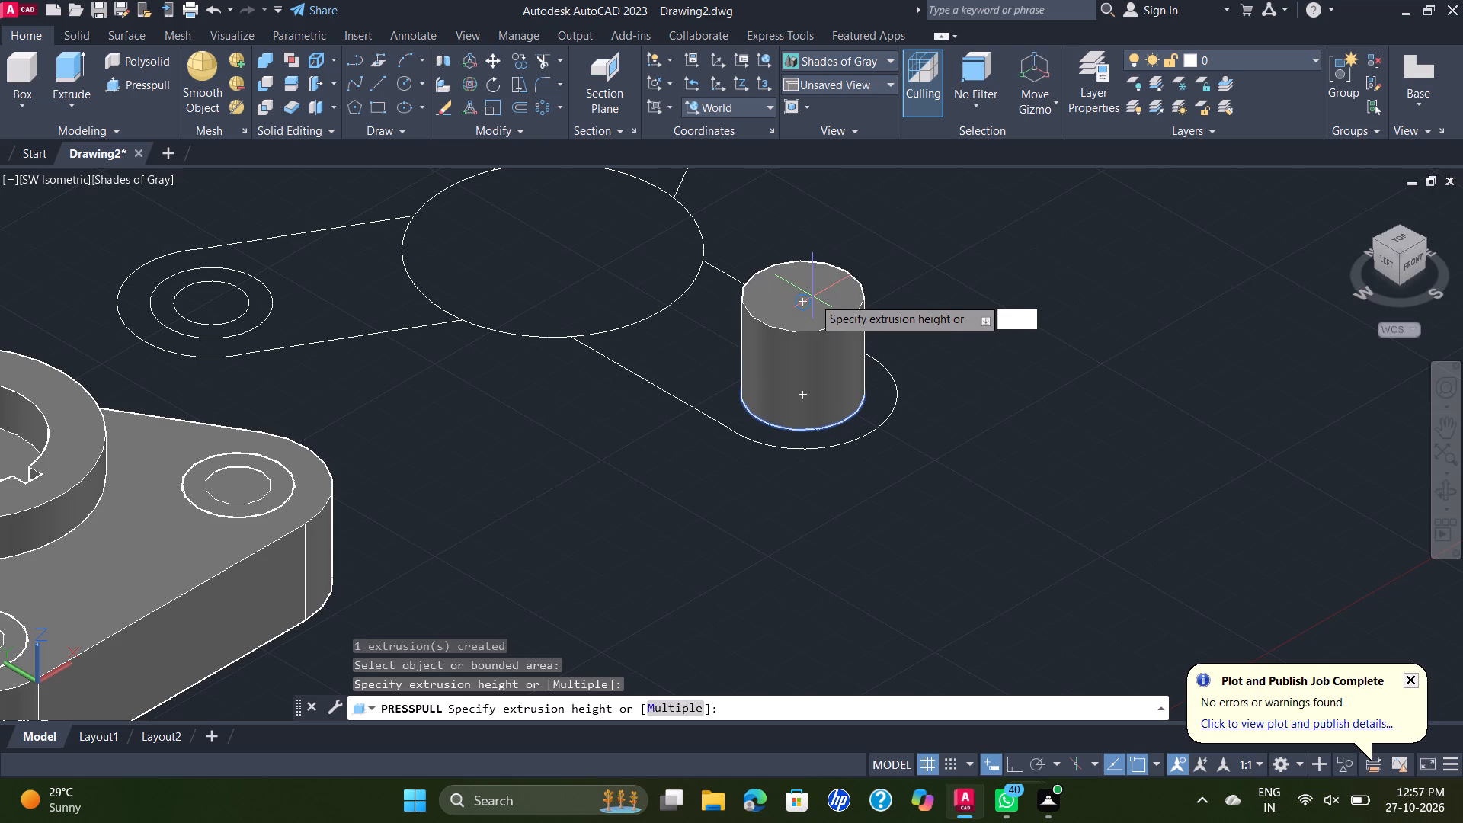
pyautogui.click(807, 303)
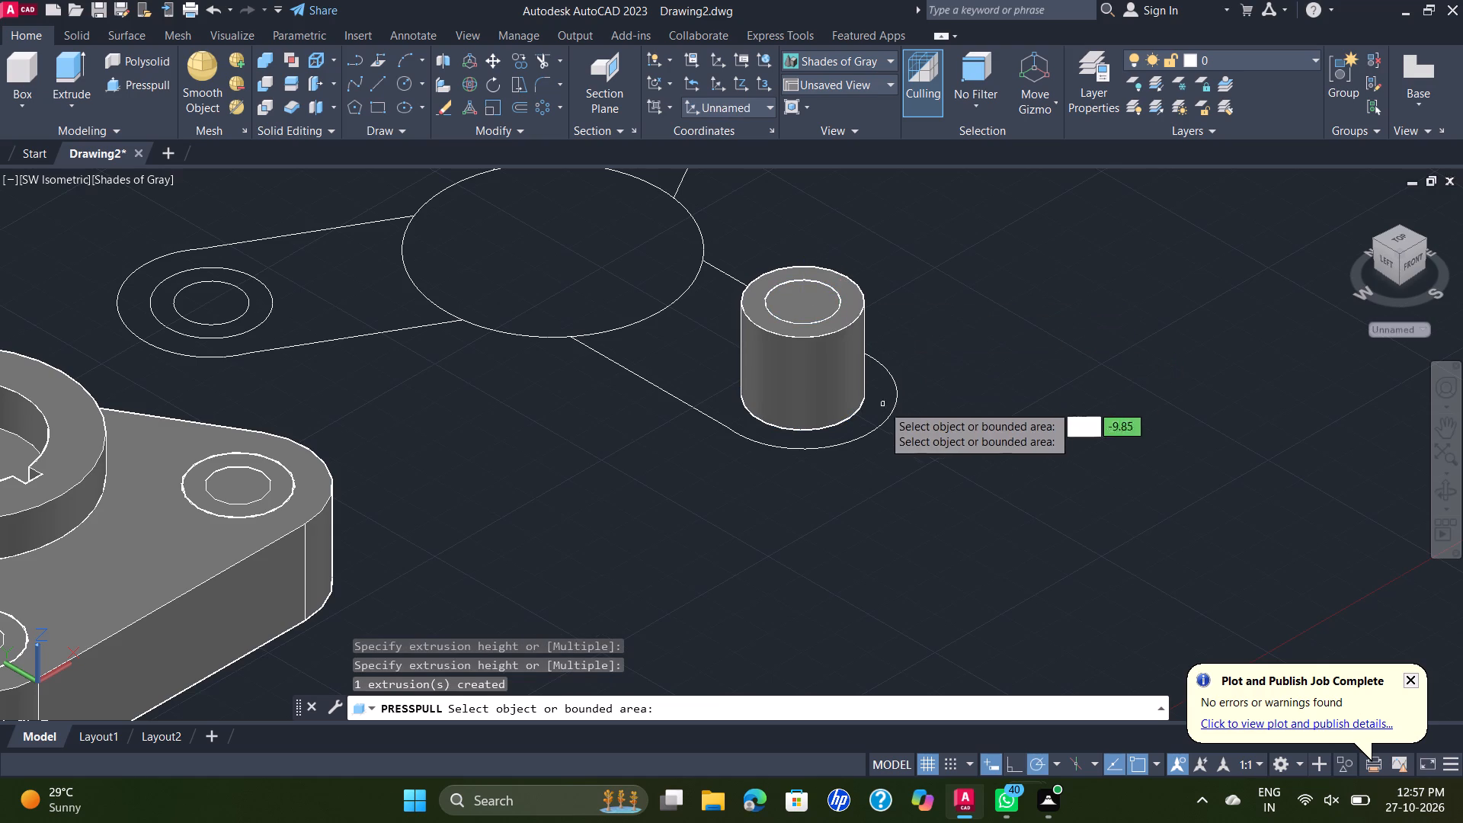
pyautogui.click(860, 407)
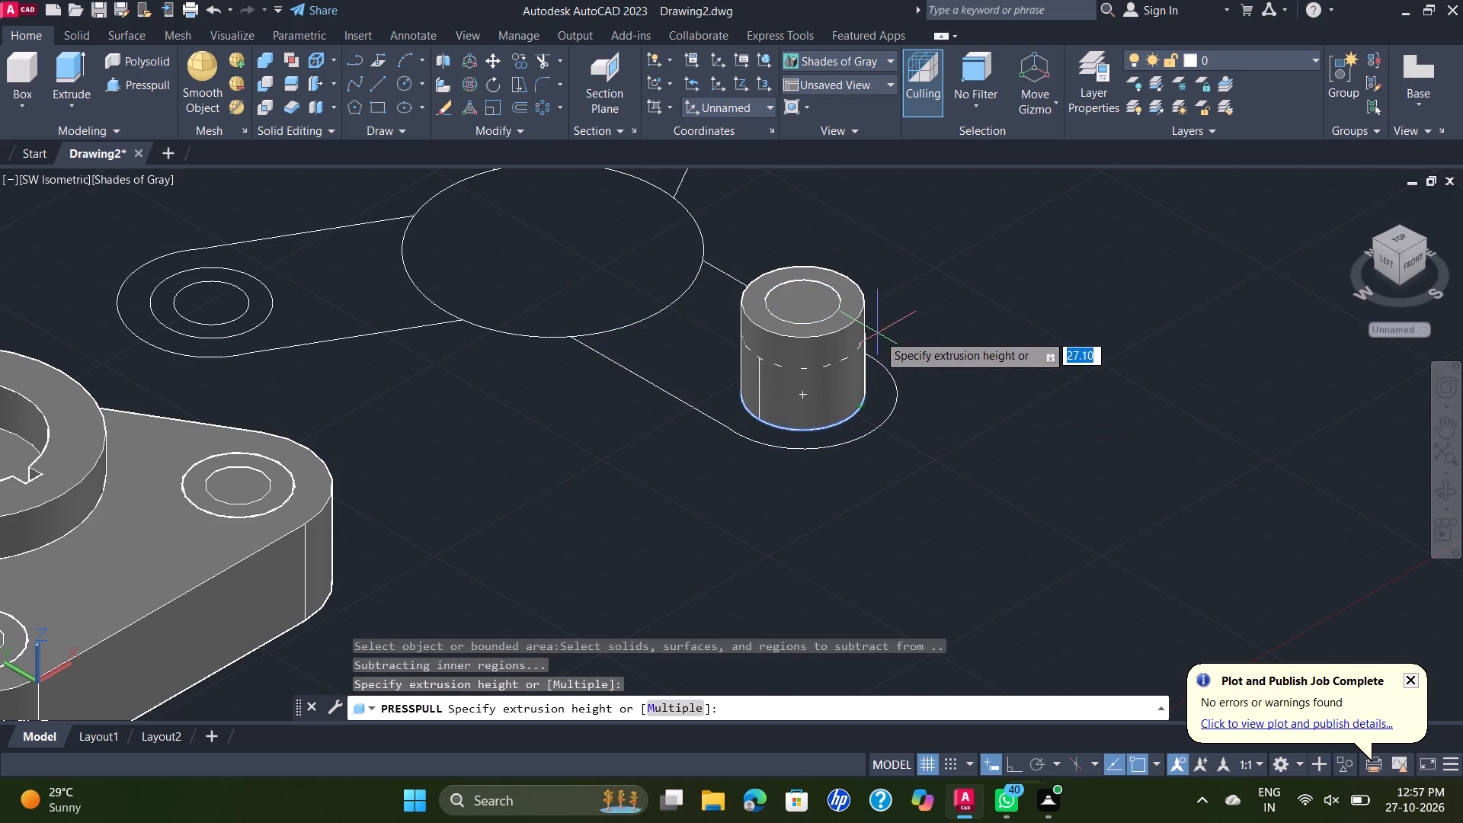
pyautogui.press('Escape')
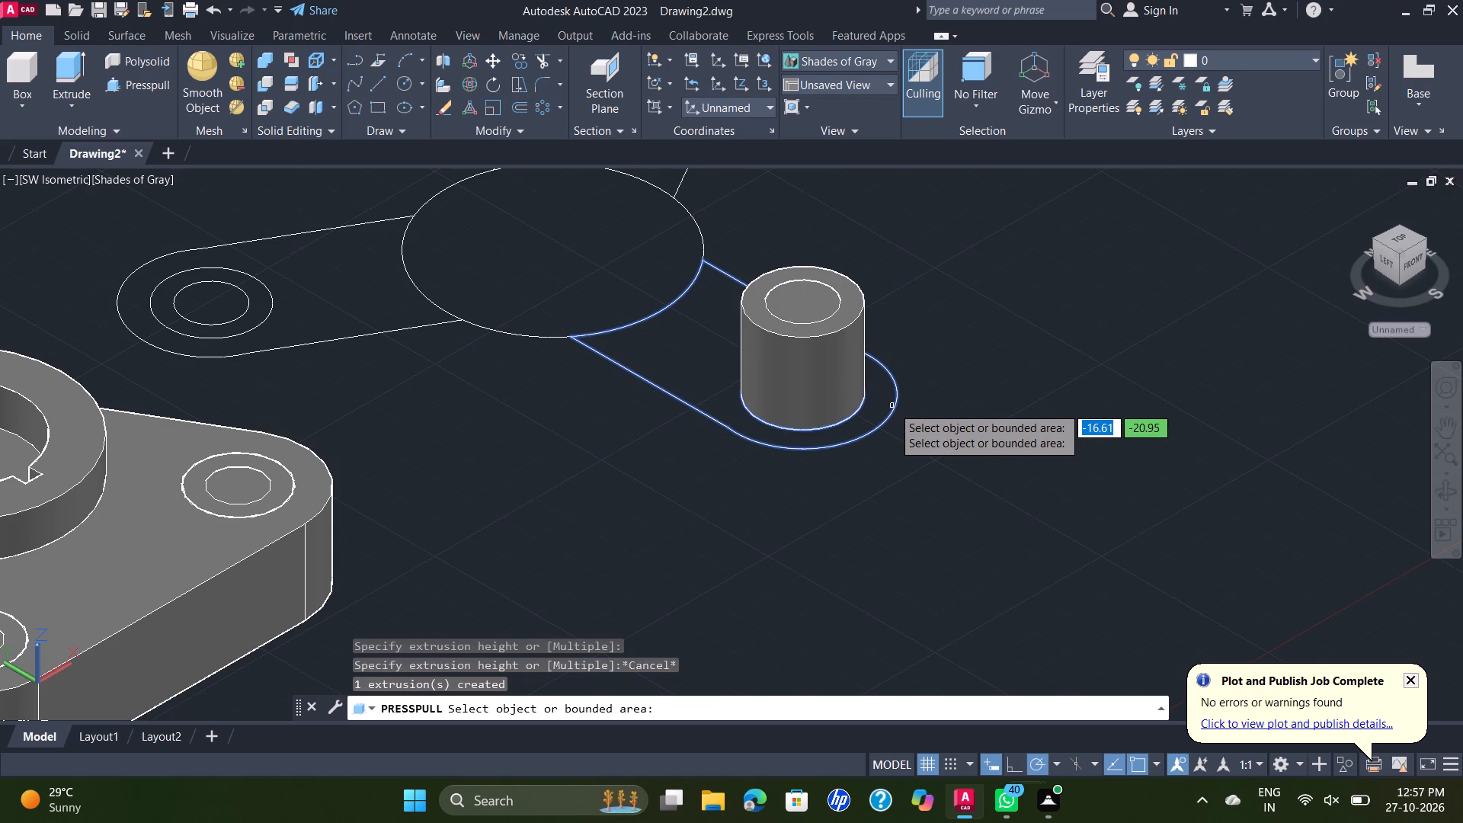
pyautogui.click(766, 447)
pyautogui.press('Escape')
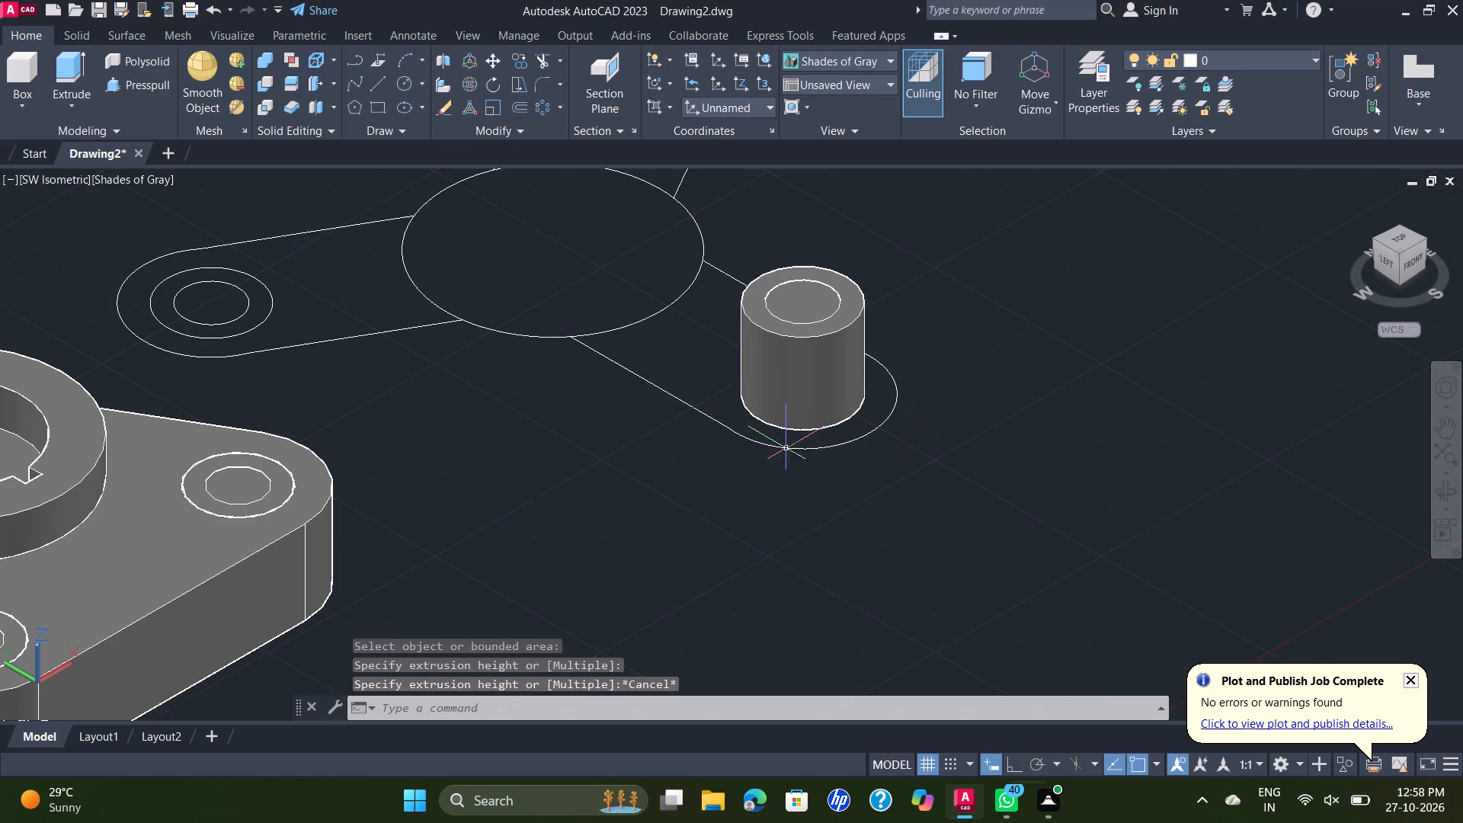
# Press-pull the arm's outline area around the boss to a height of 20.
pyautogui.press('space')
pyautogui.click(741, 391)
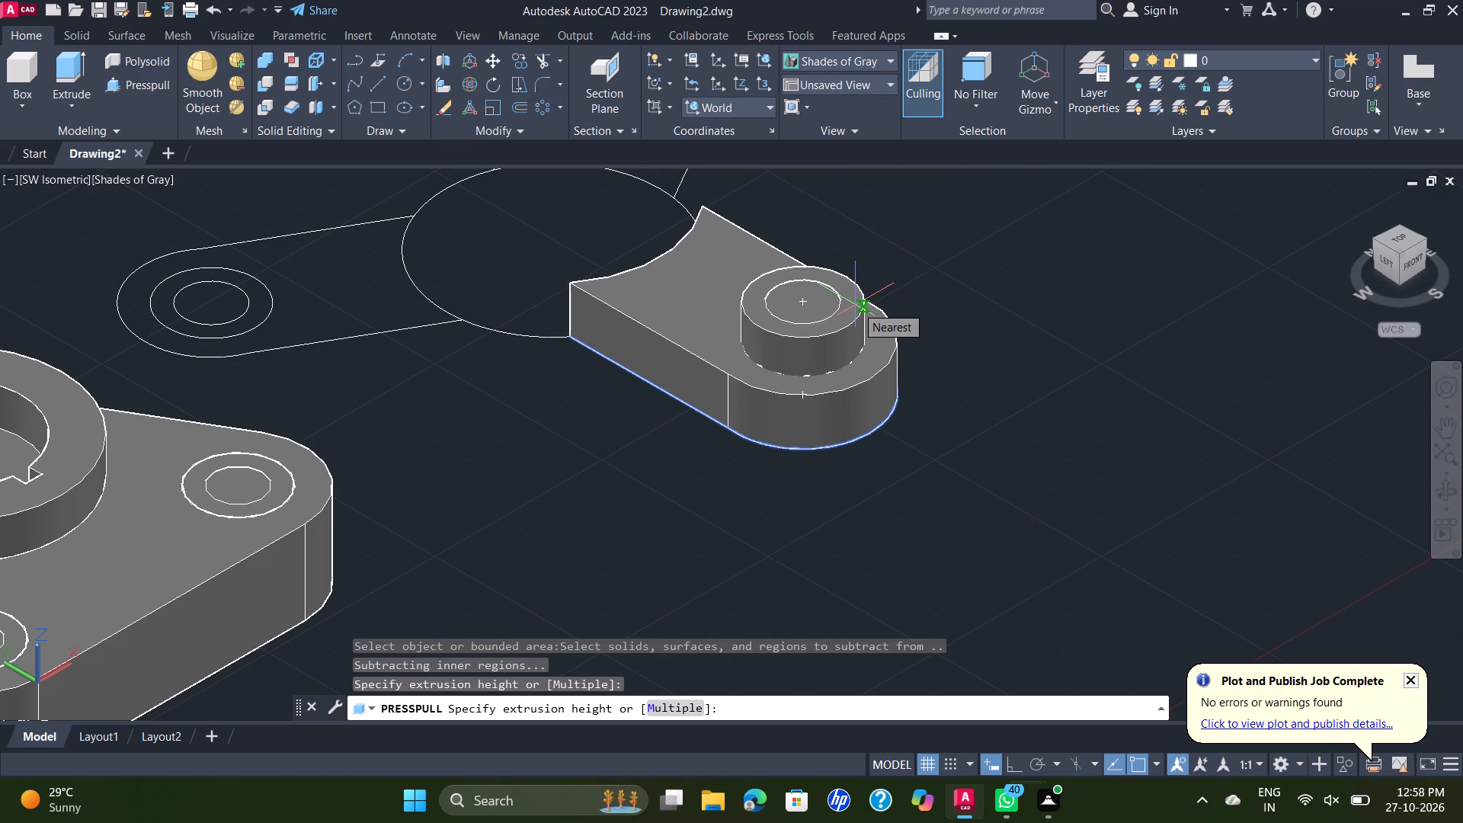
pyautogui.write('20')
pyautogui.press('Return')
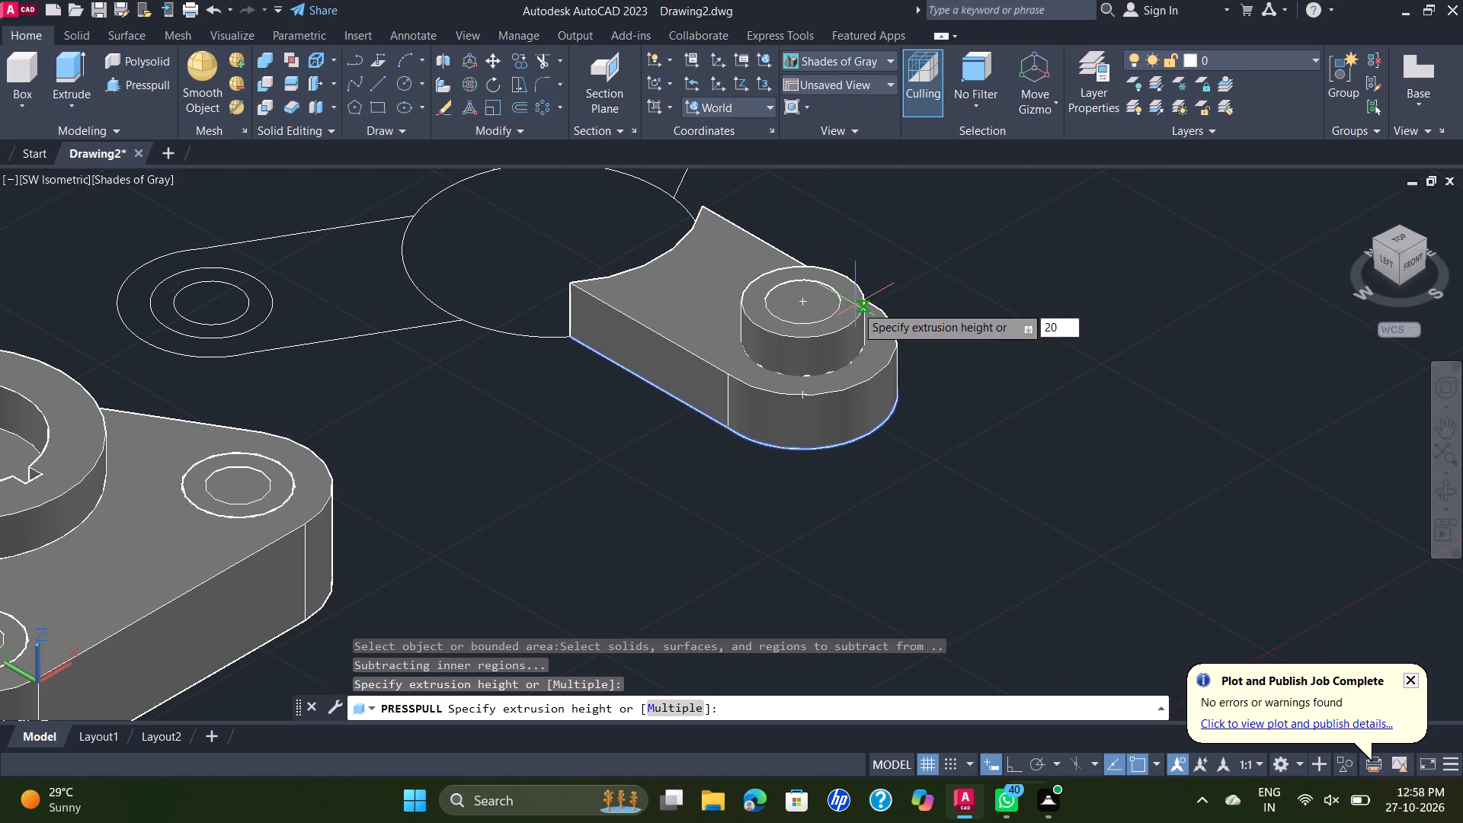
pyautogui.scroll(-2, 828, 229)
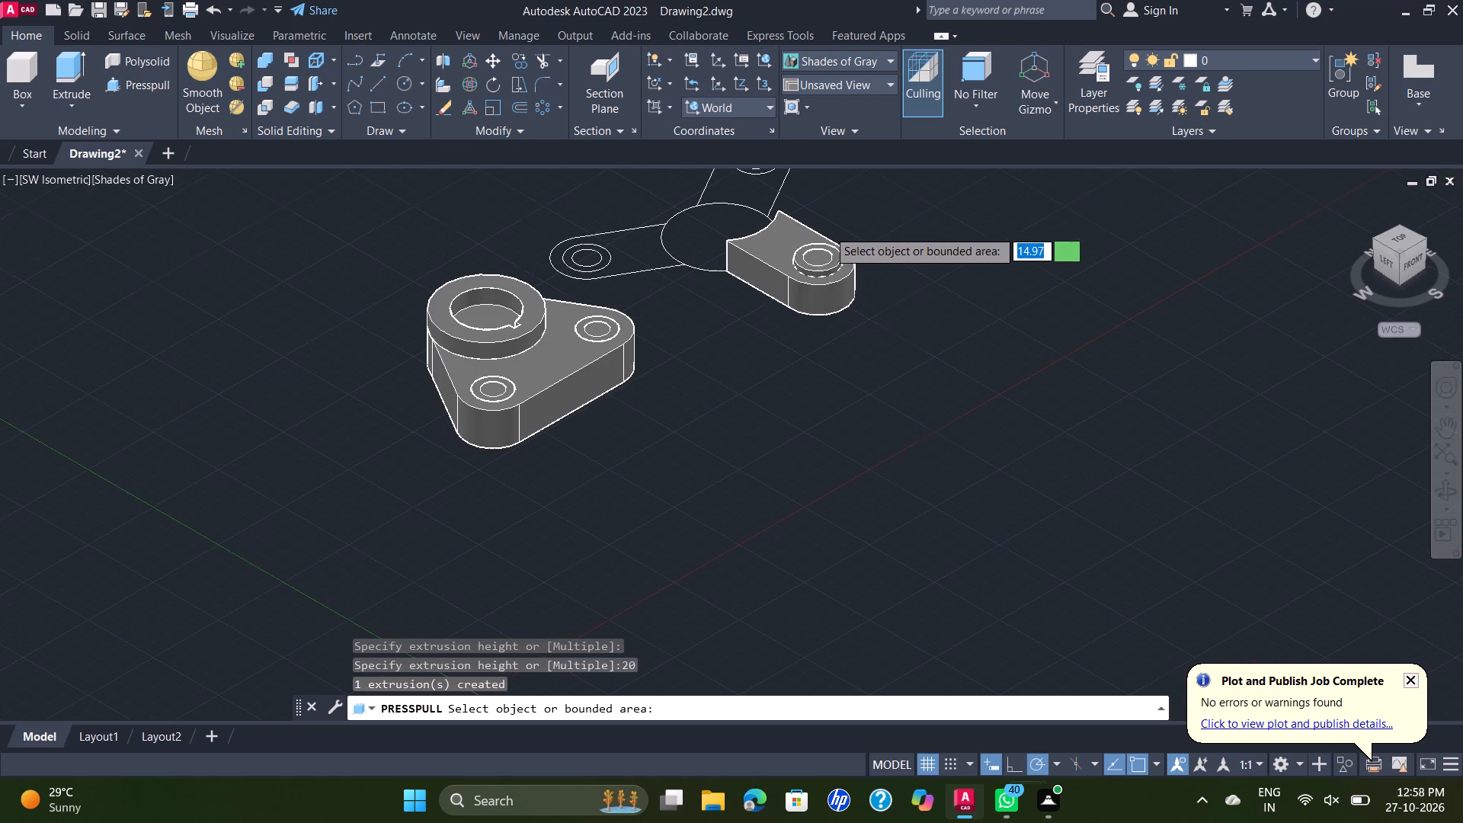
pyautogui.moveTo(836, 234); pyautogui.dragTo(819, 309, button='middle')
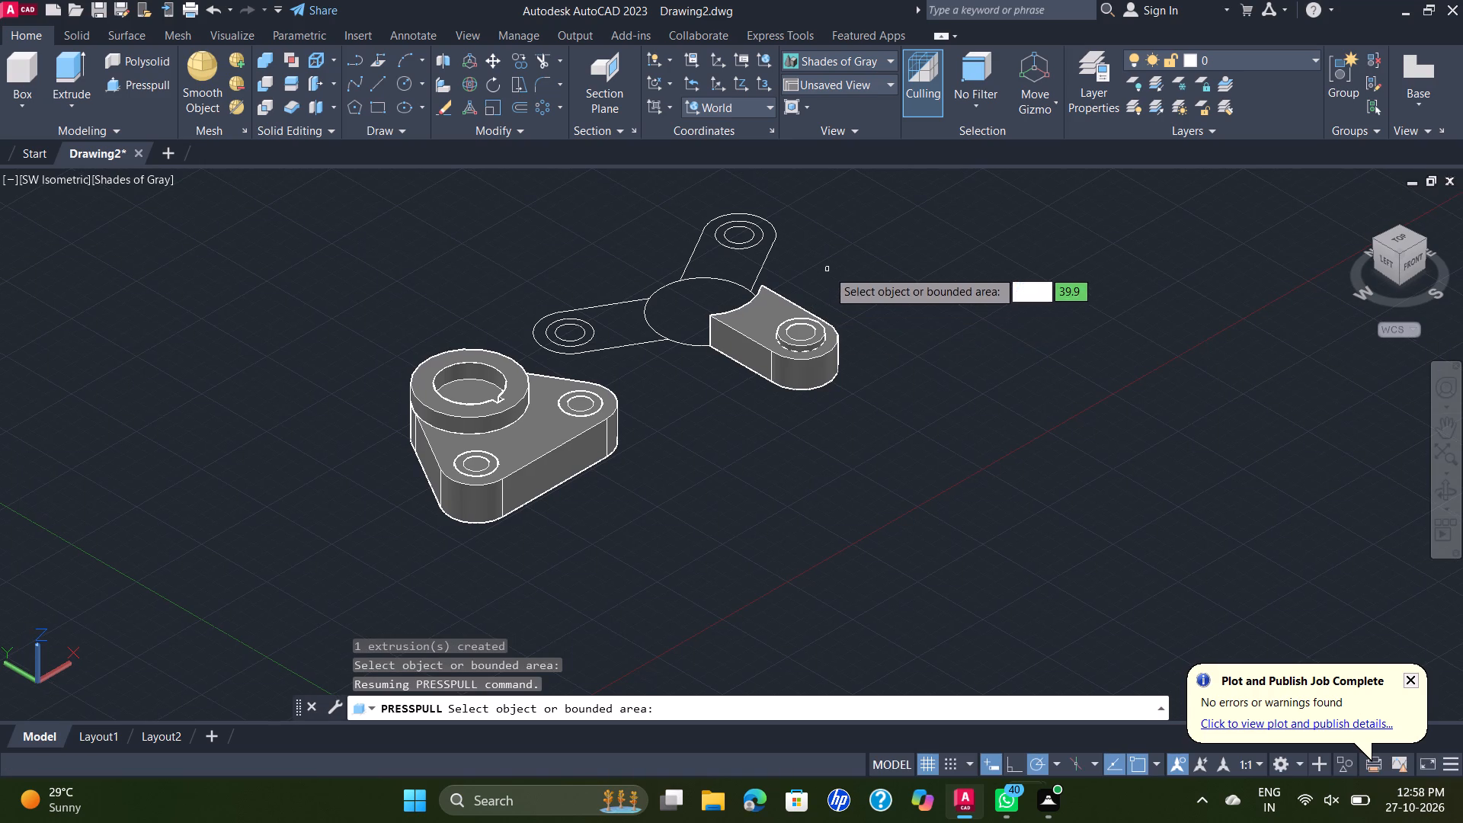
pyautogui.press('Escape')
# Polar-array the finished arm solid and its boss about the hub circle's centre, with 3 items.
pyautogui.click(856, 294)
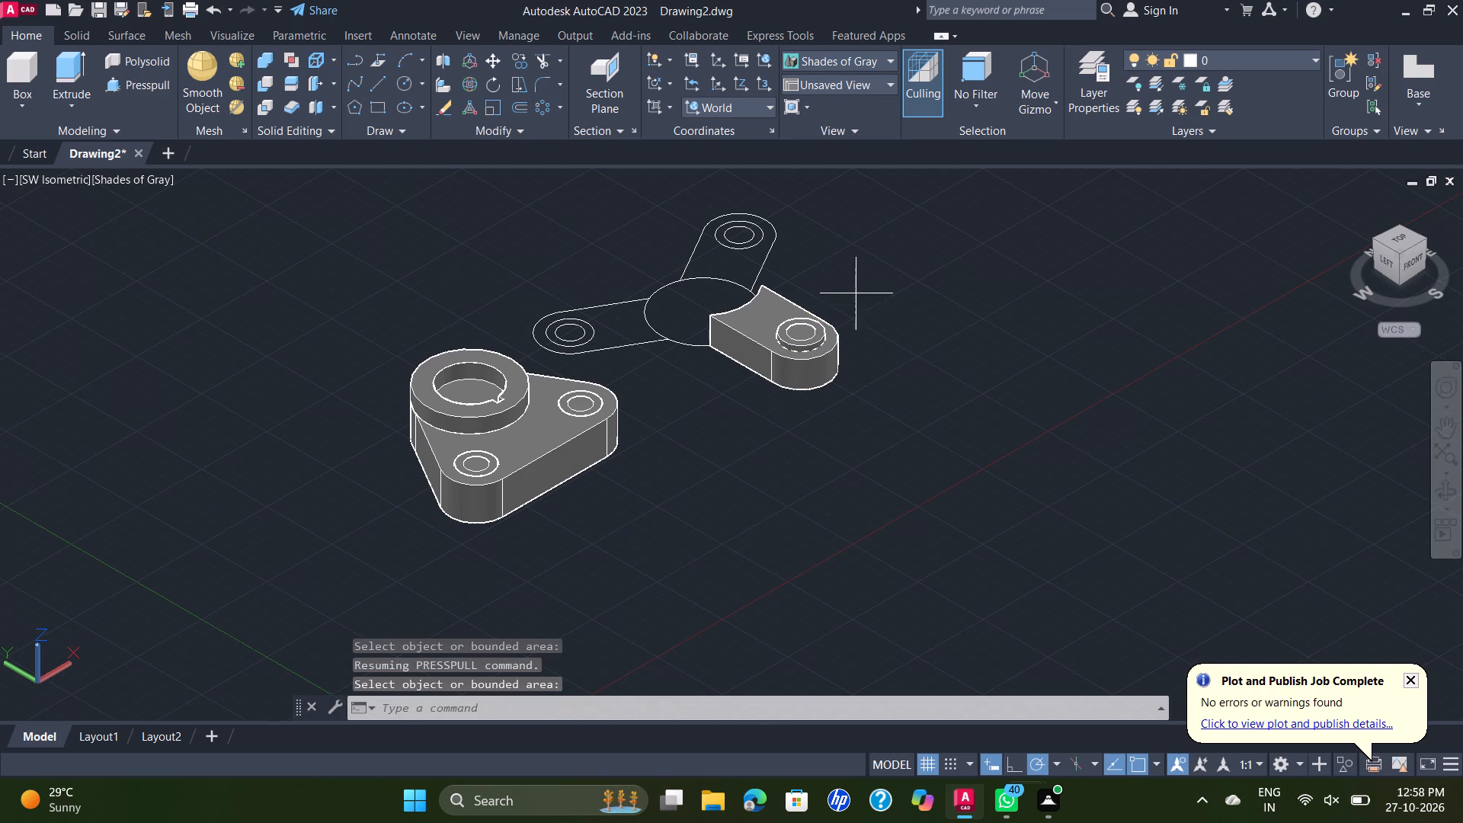
pyautogui.click(797, 346)
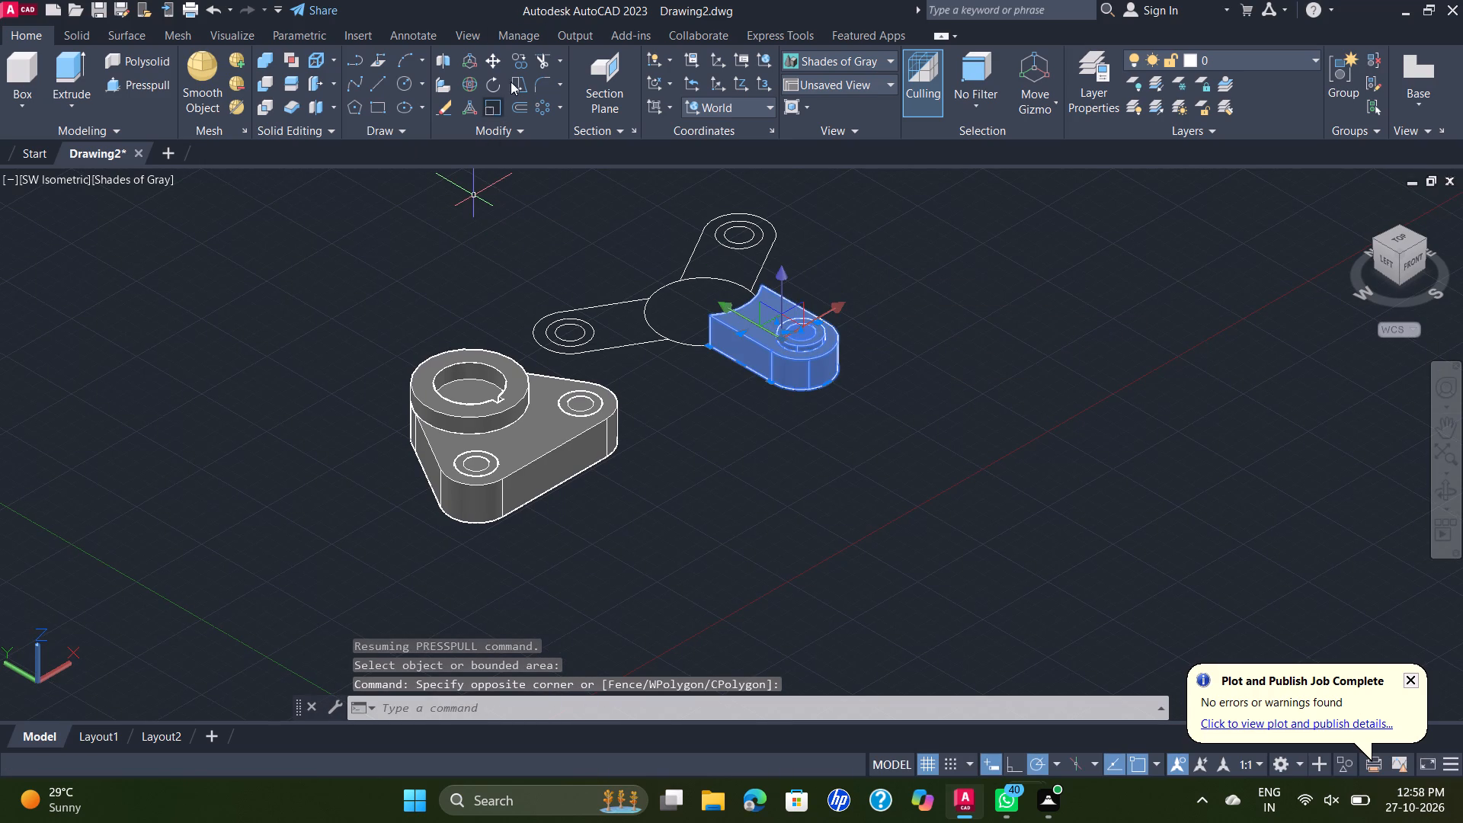
pyautogui.click(557, 106)
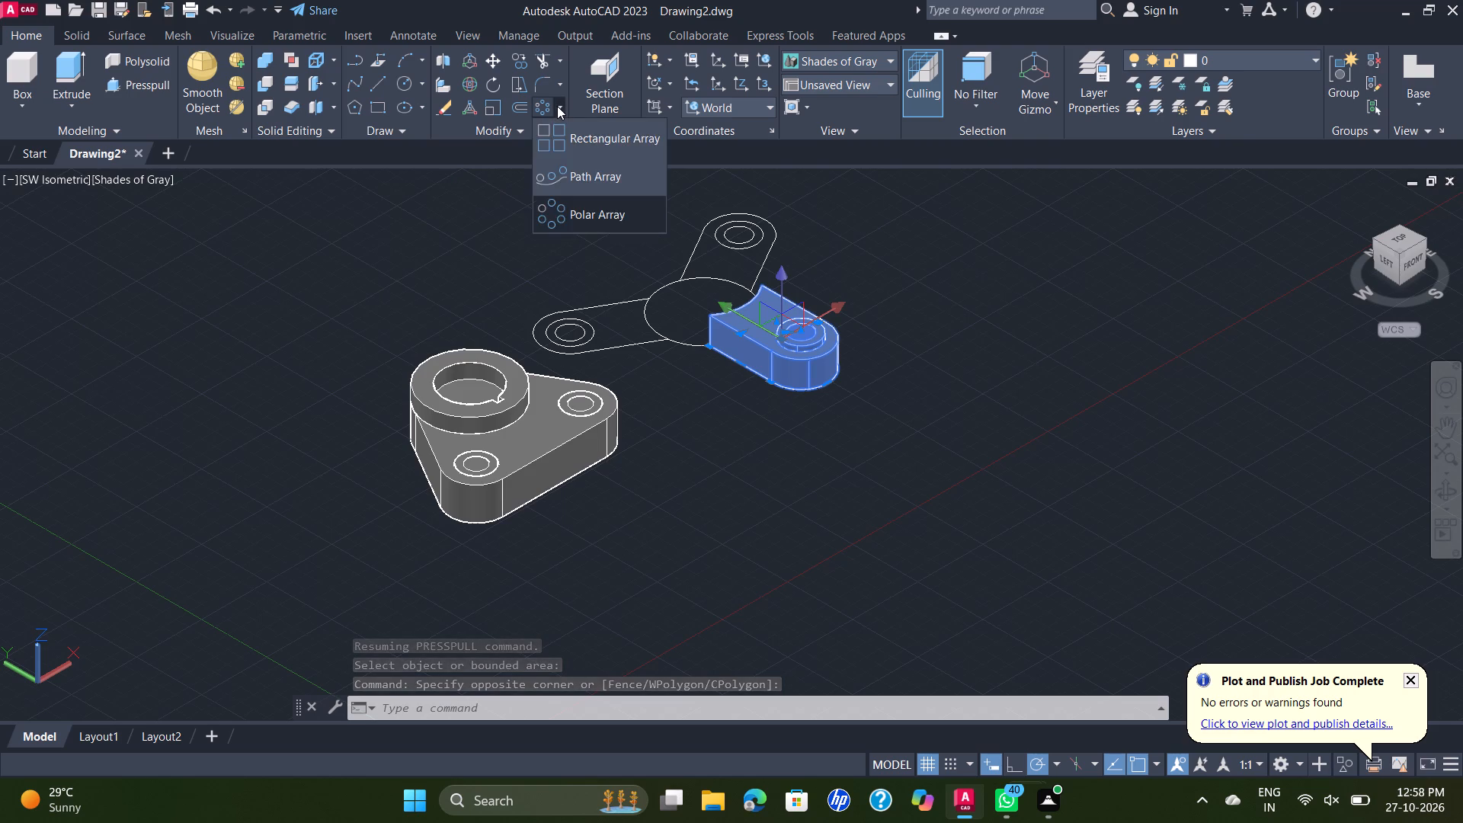
pyautogui.click(610, 226)
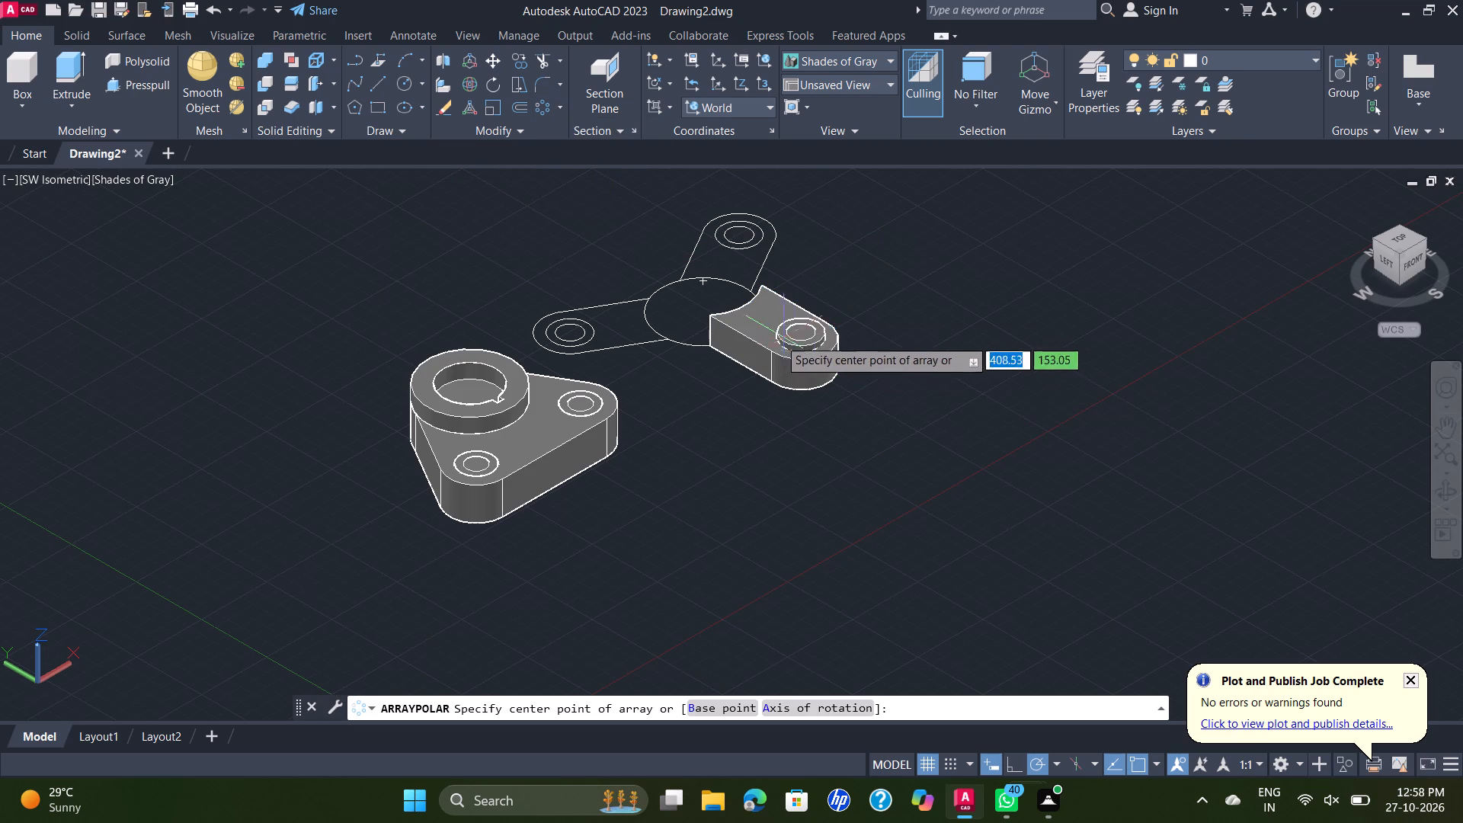
pyautogui.click(701, 309)
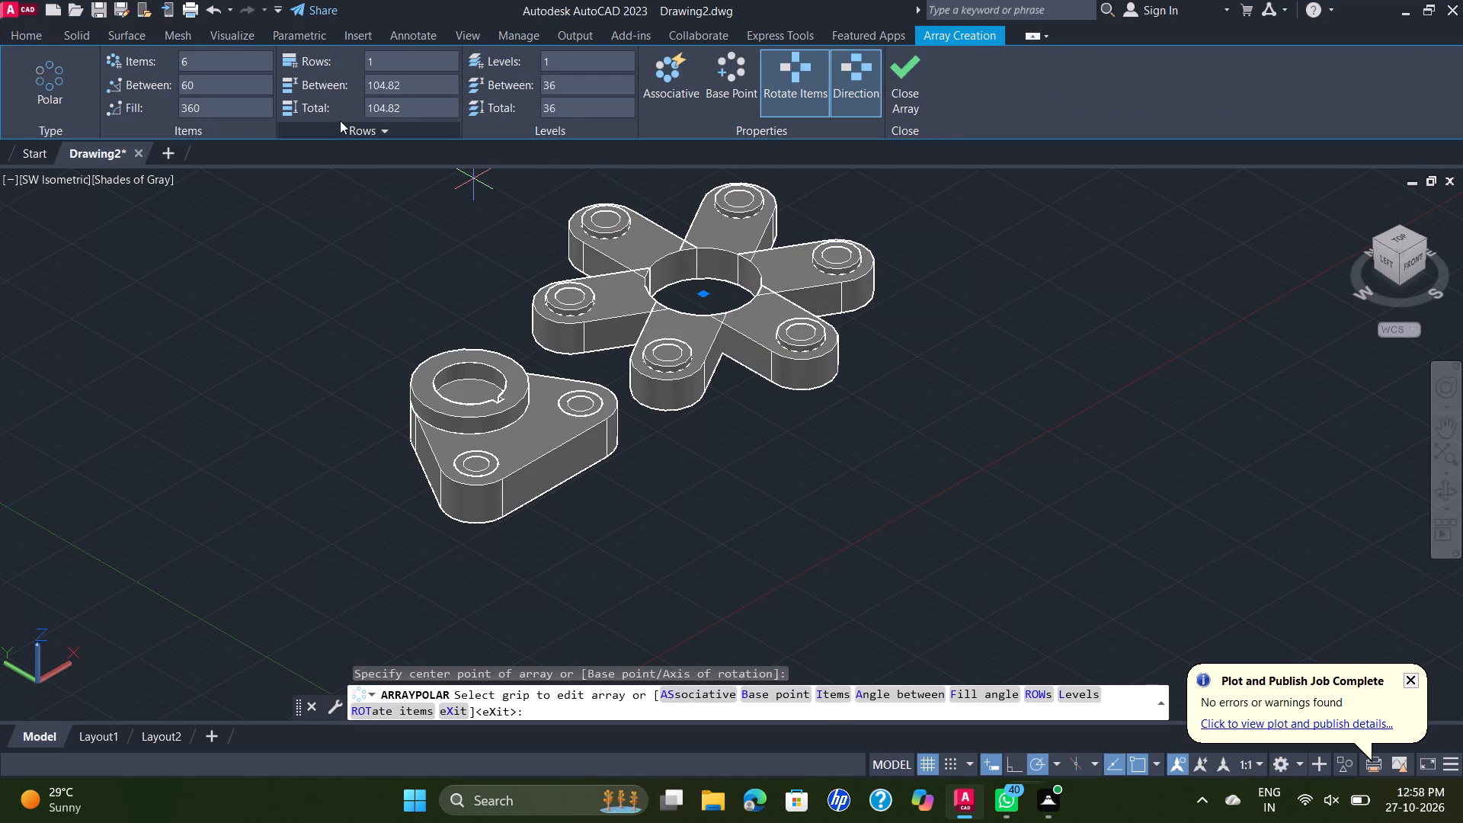
pyautogui.click(196, 62)
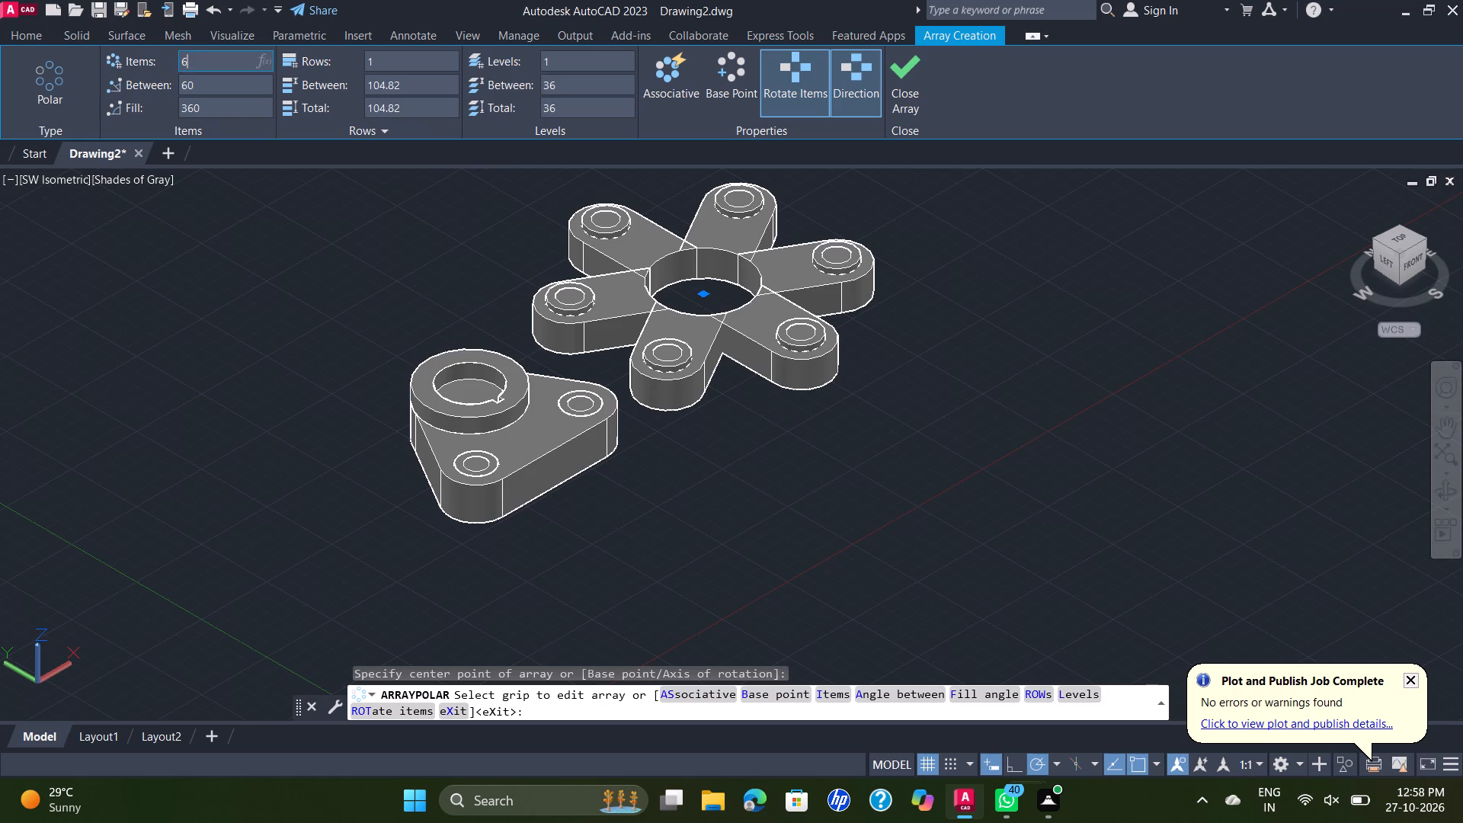
pyautogui.press('3')
pyautogui.press('Return')
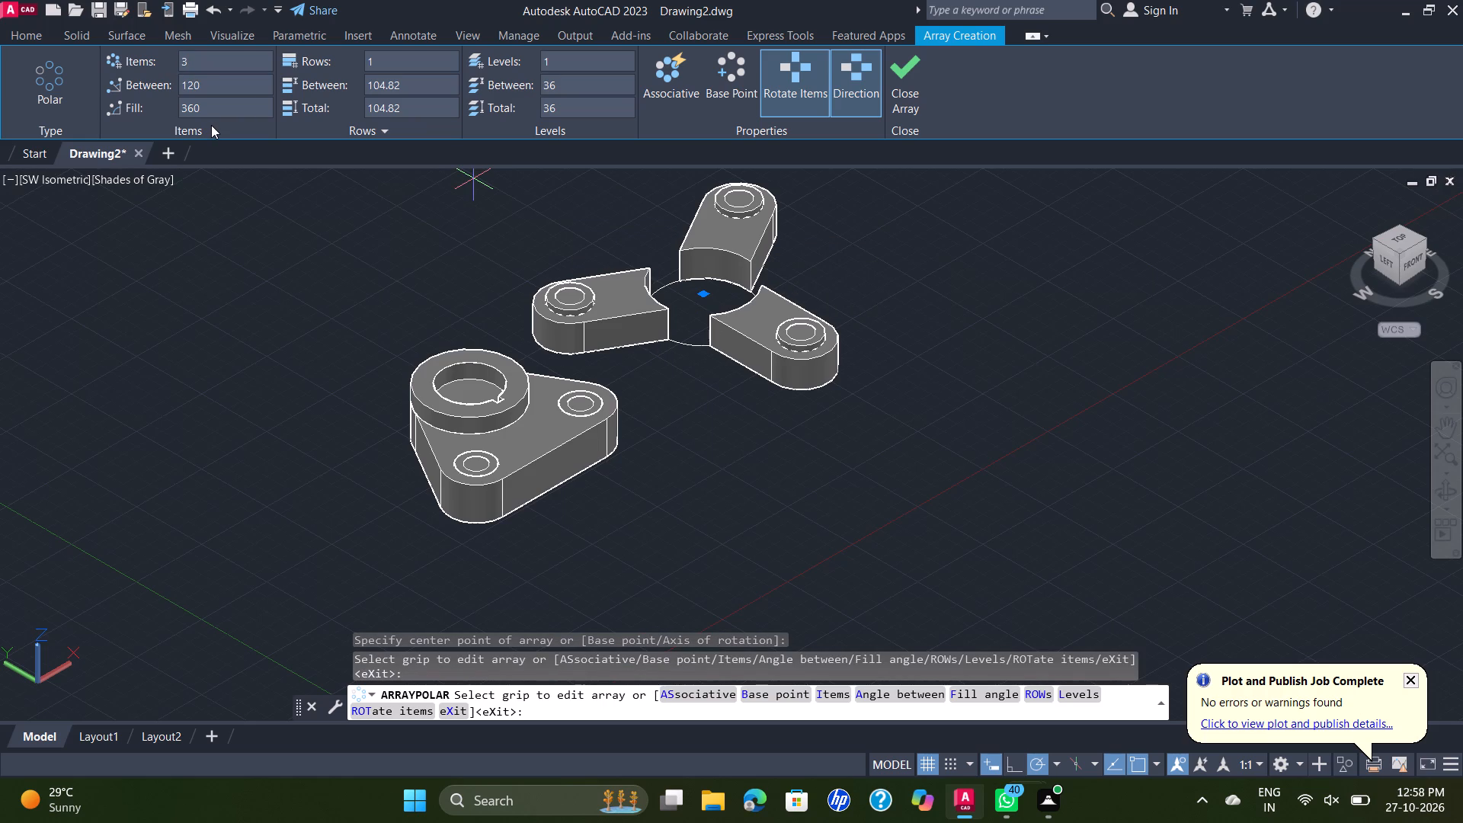
pyautogui.press('Escape')
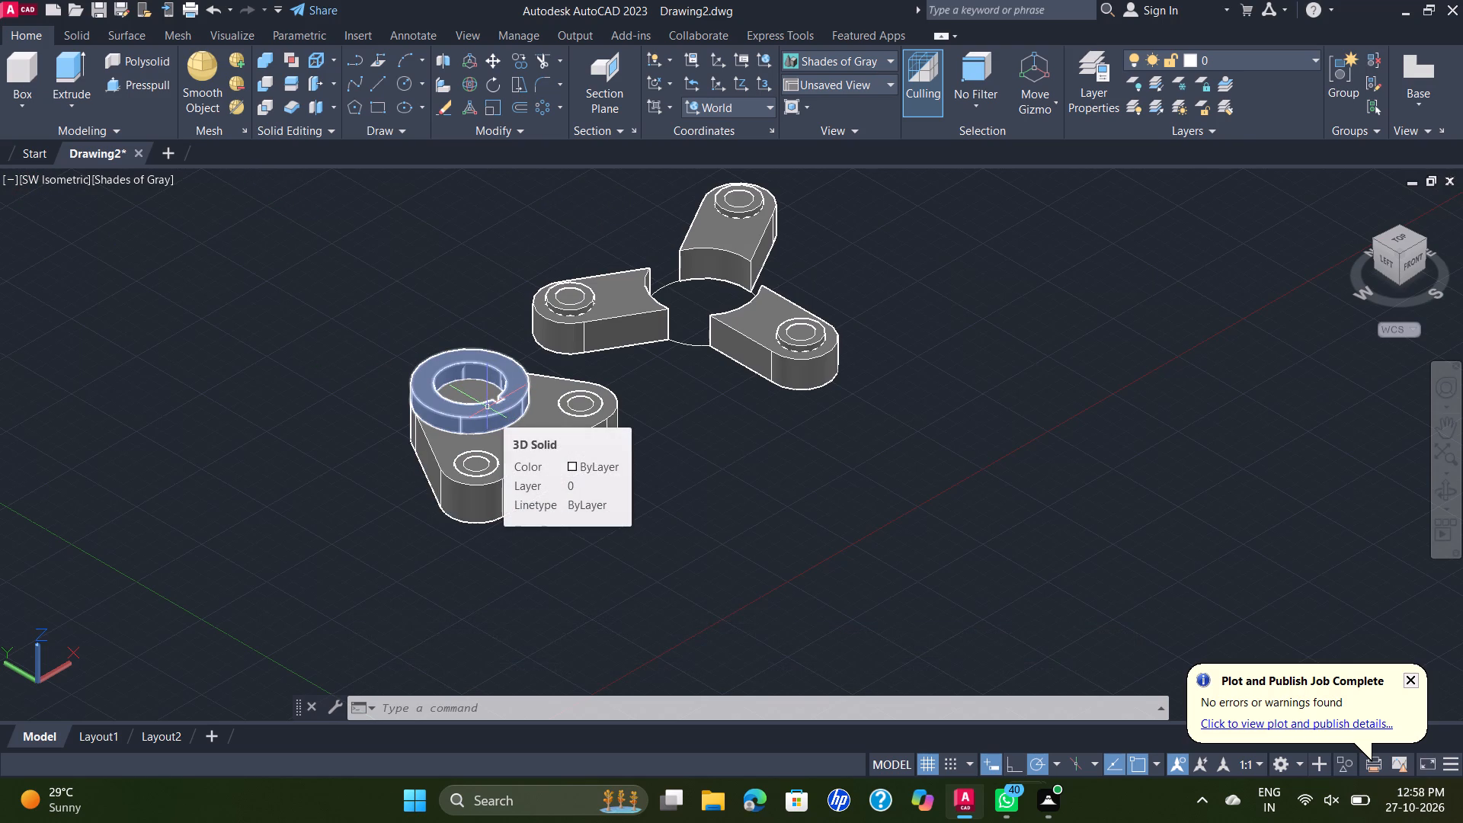
# Move the keyed-bore ring off the triangular plate, from its top centre to the centre of the three-arm hub circle.
pyautogui.click(488, 408)
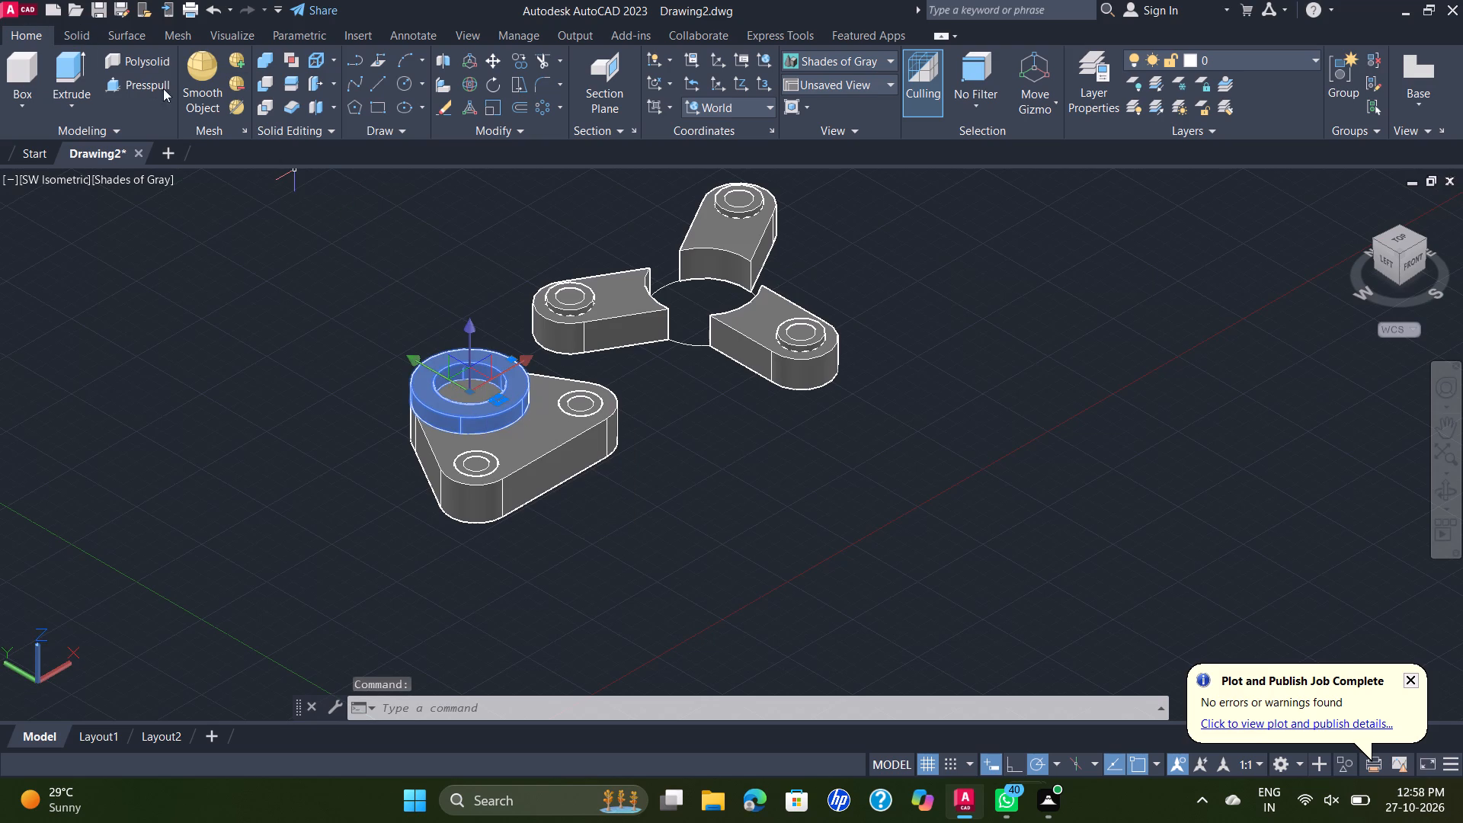
pyautogui.click(501, 62)
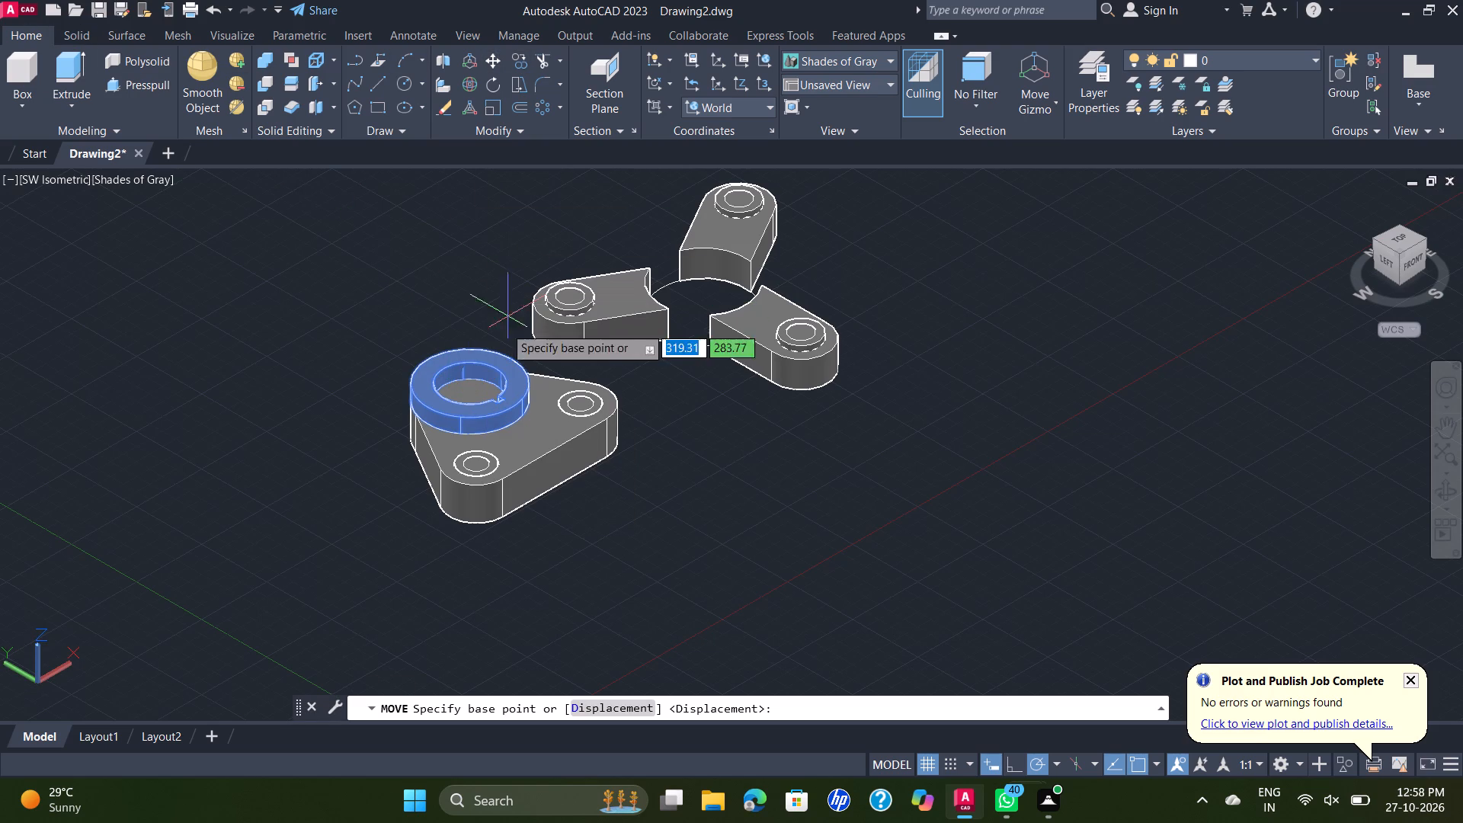
pyautogui.click(469, 388)
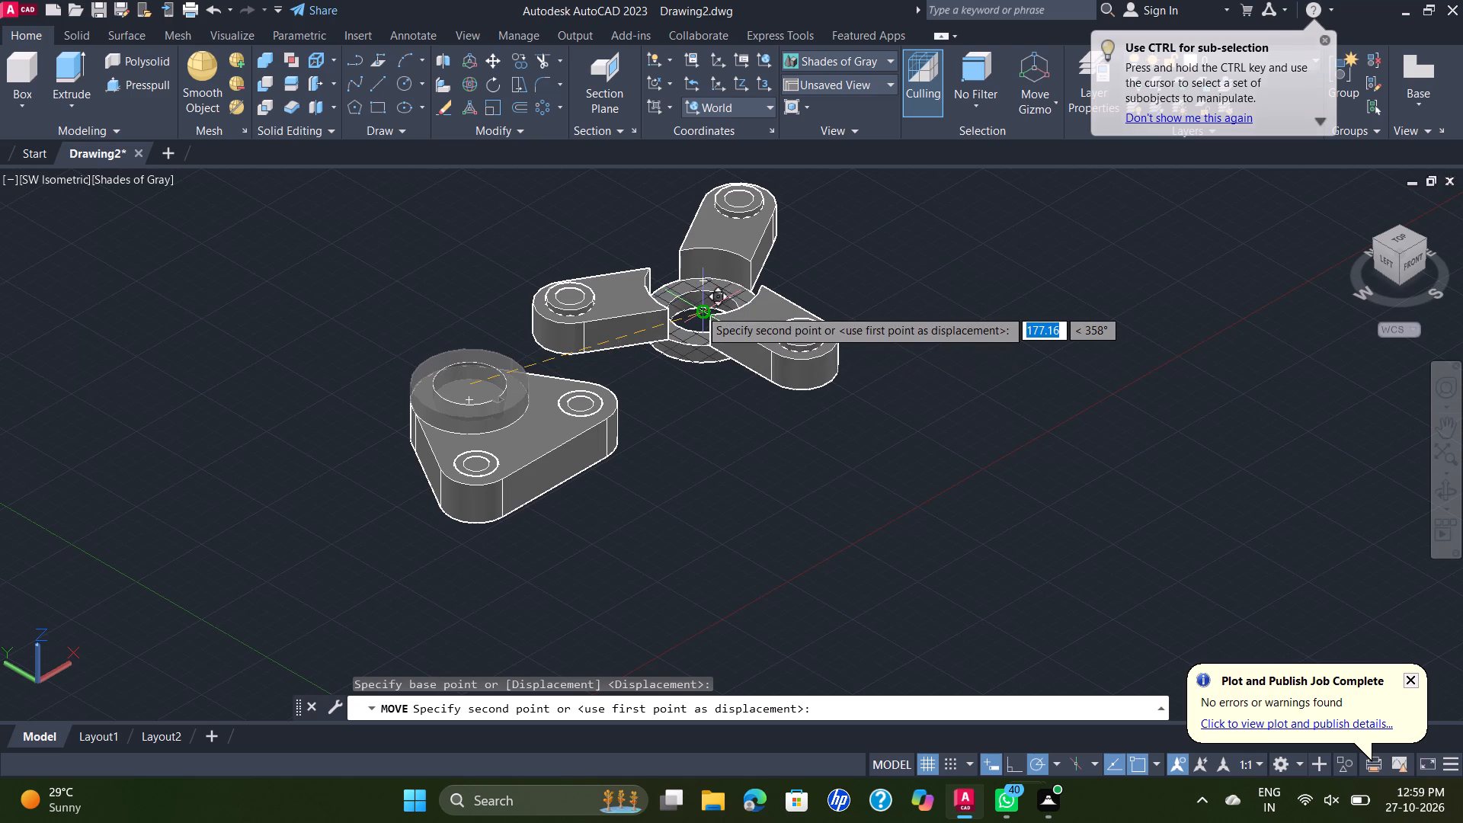
pyautogui.scroll(2, 699, 308)
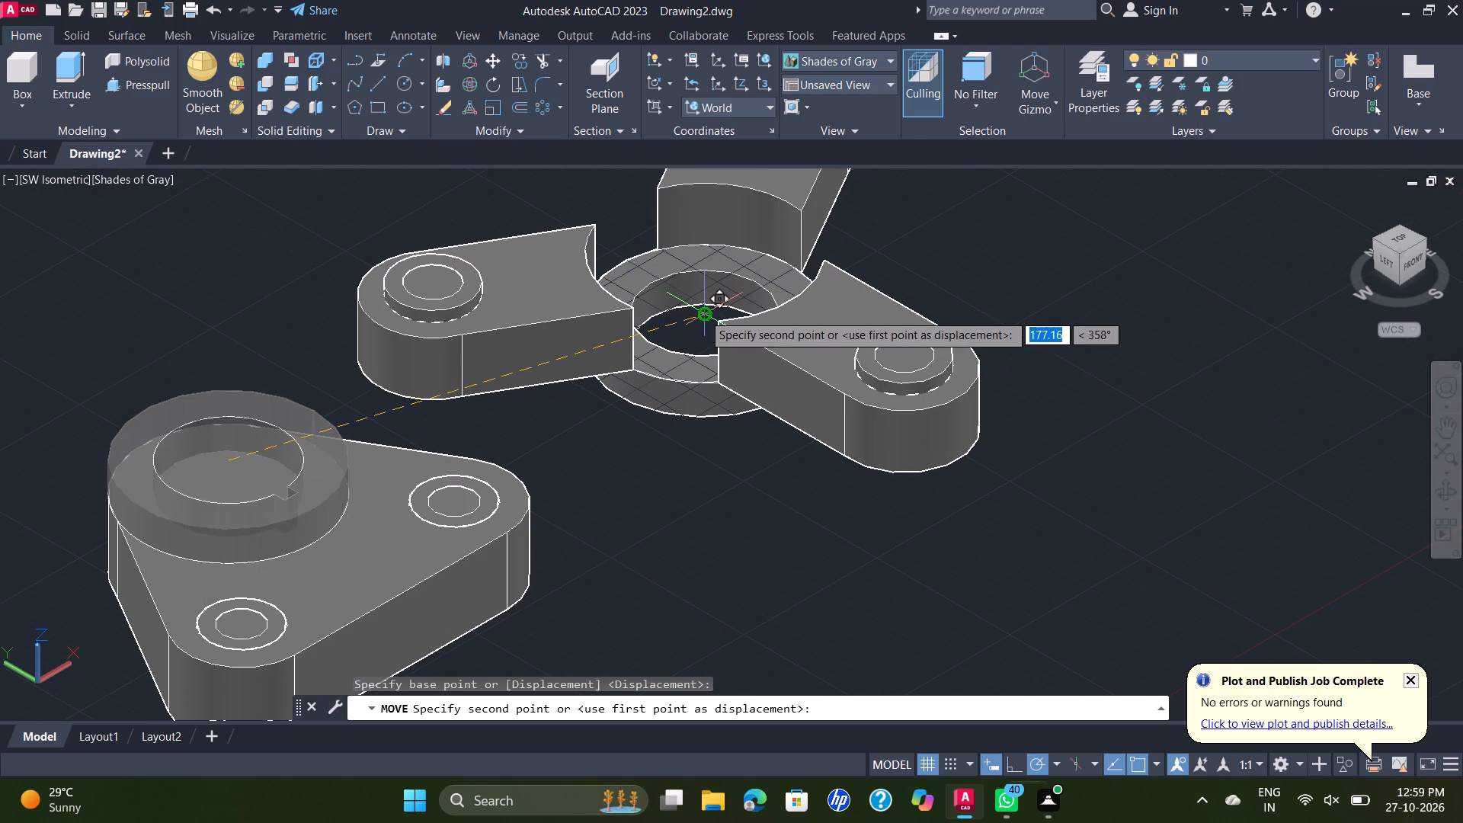
pyautogui.click(703, 313)
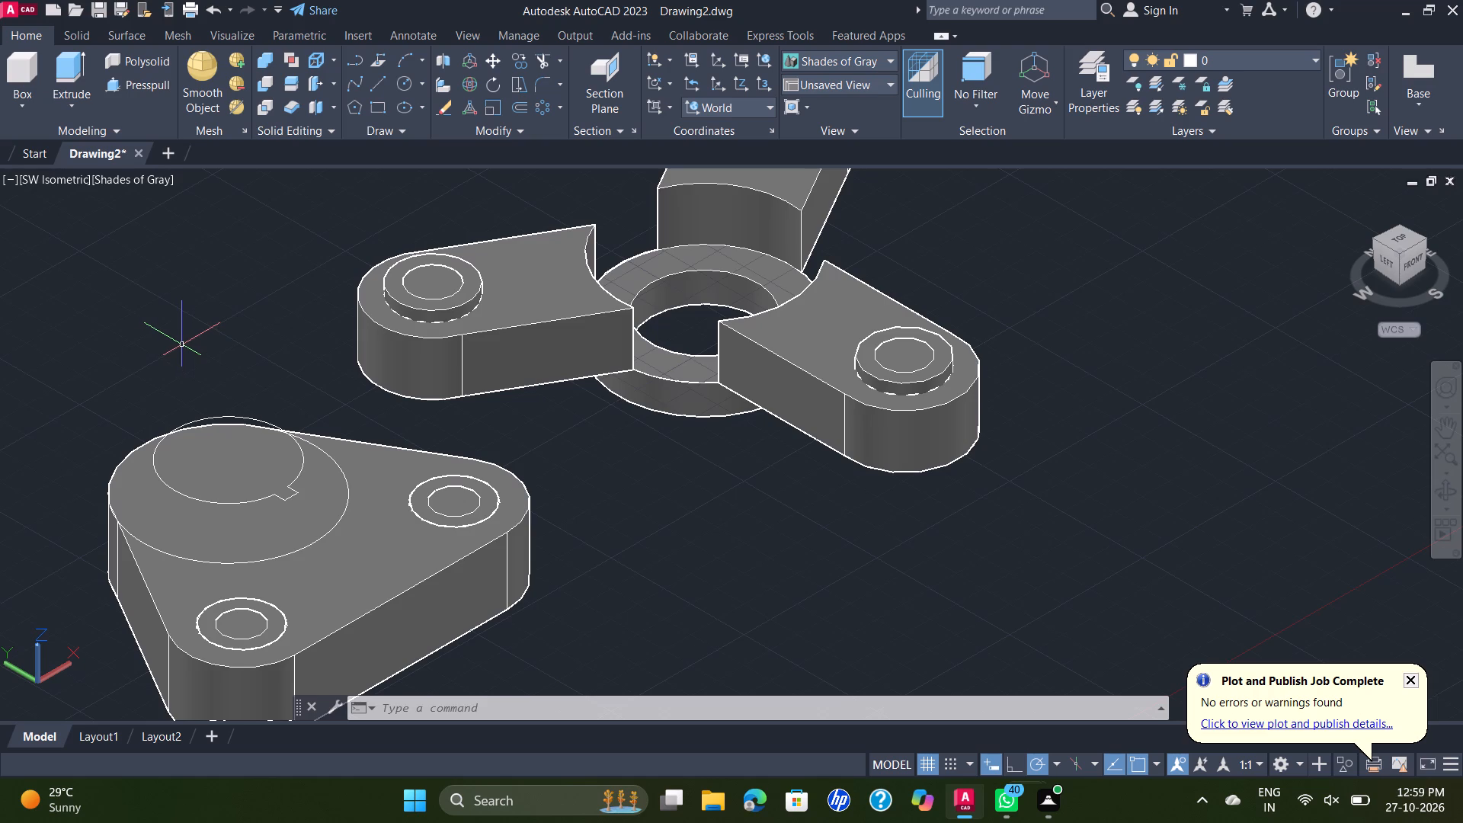
# Press-pull the top annular face of the keyed-bore ring between the arms upward by 24.
pyautogui.click(134, 83)
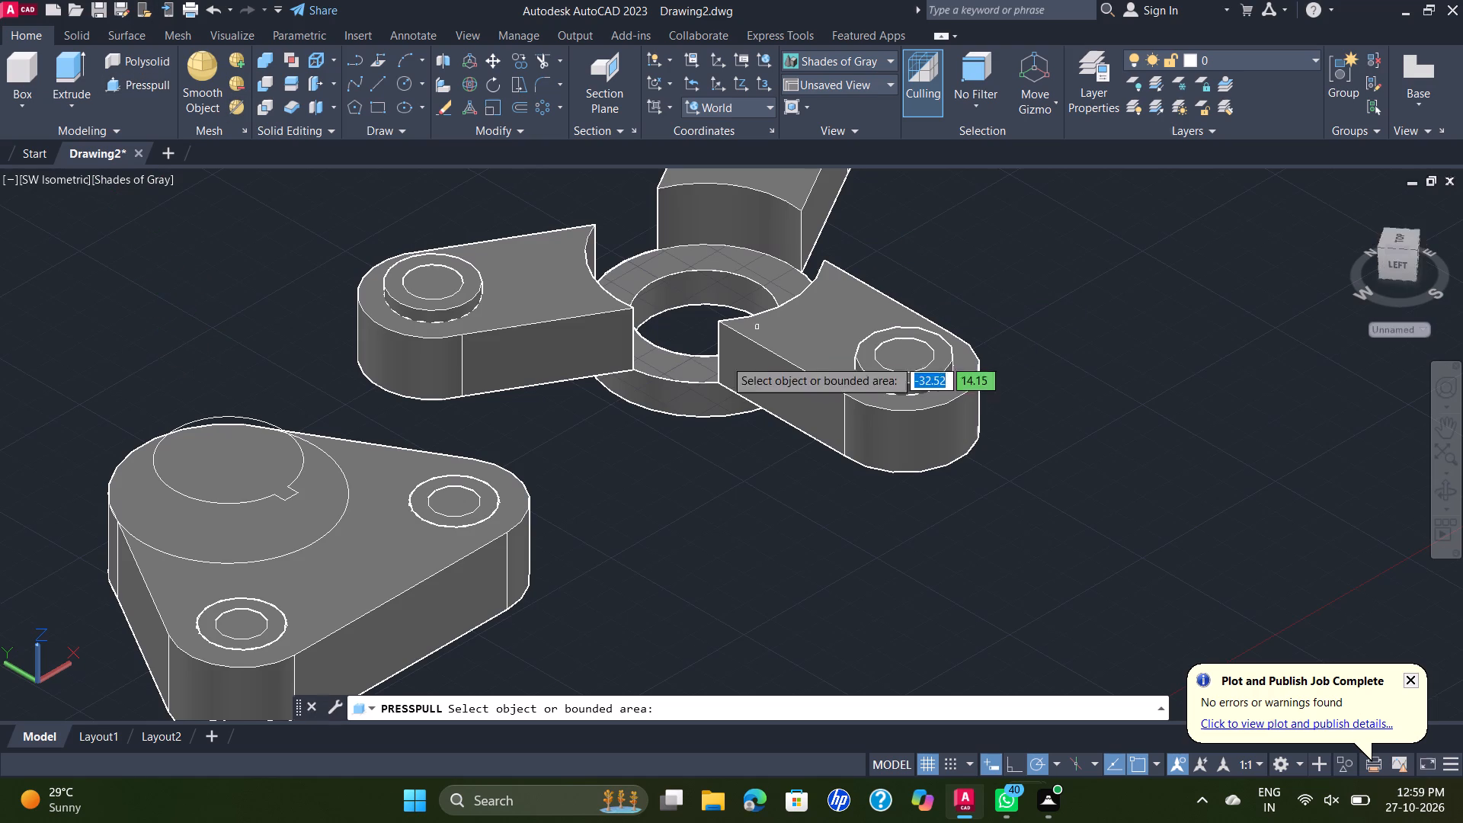
pyautogui.click(679, 363)
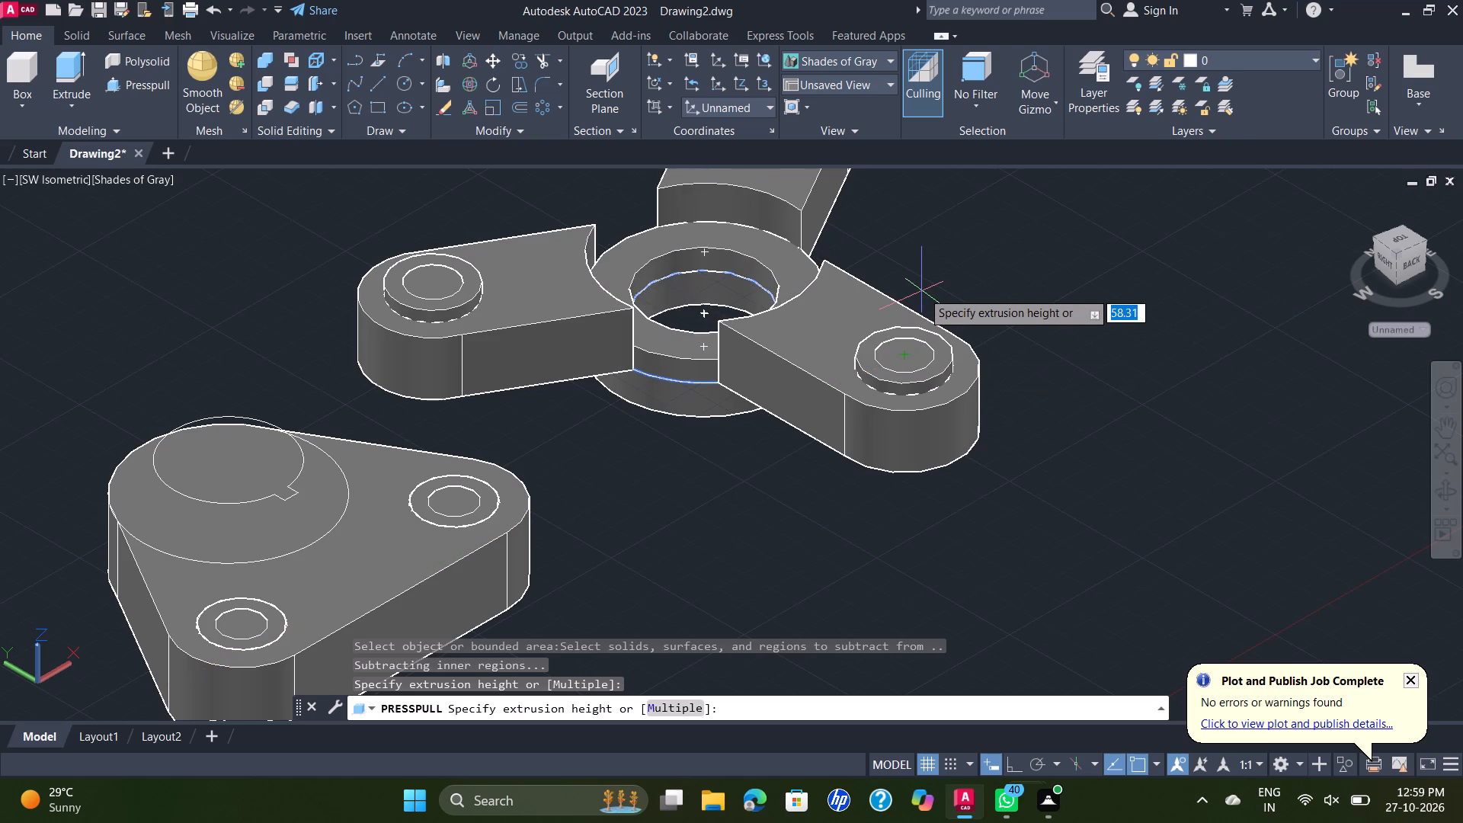
pyautogui.write('24')
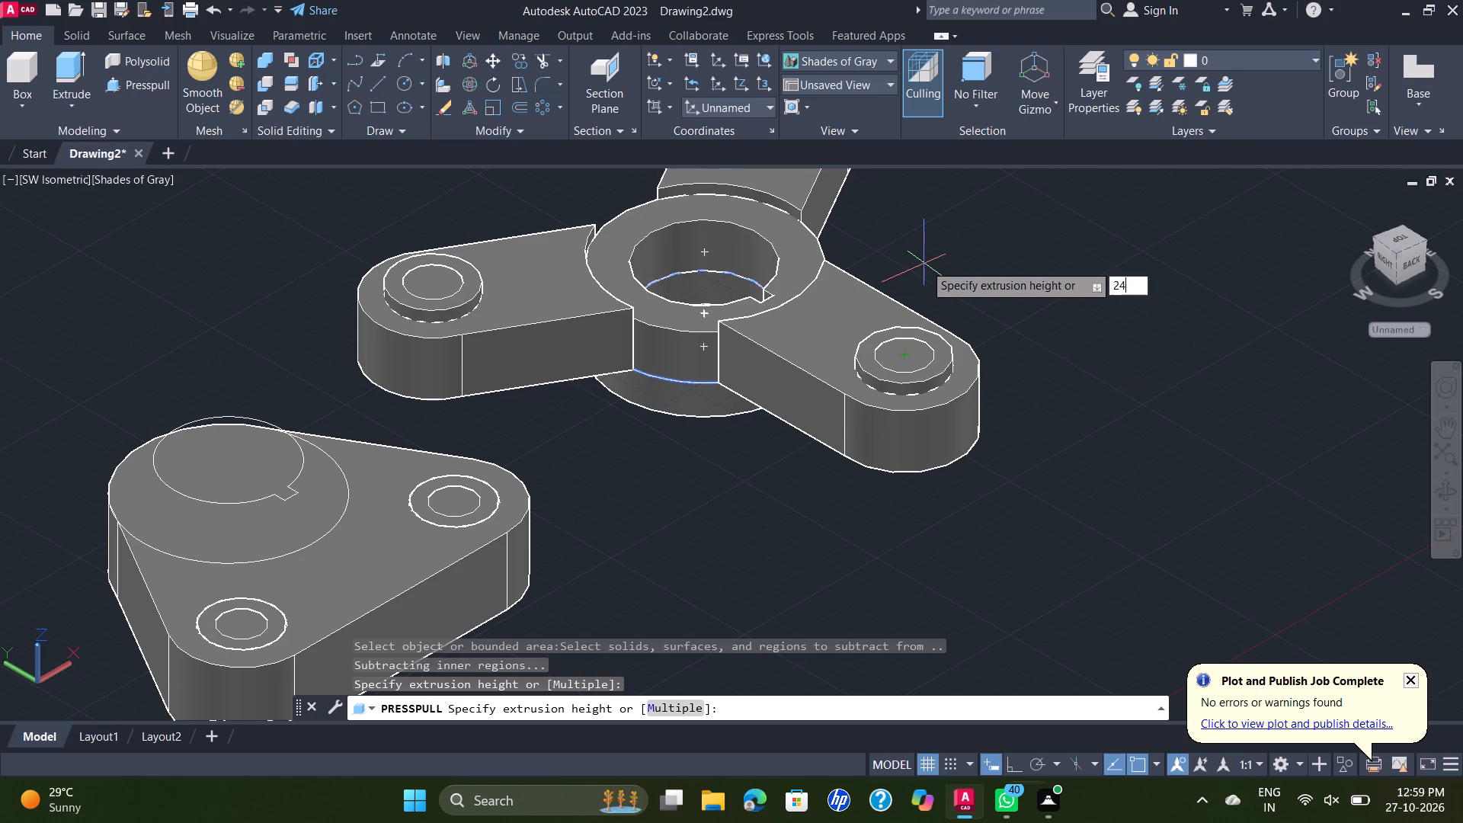
pyautogui.press('Return')
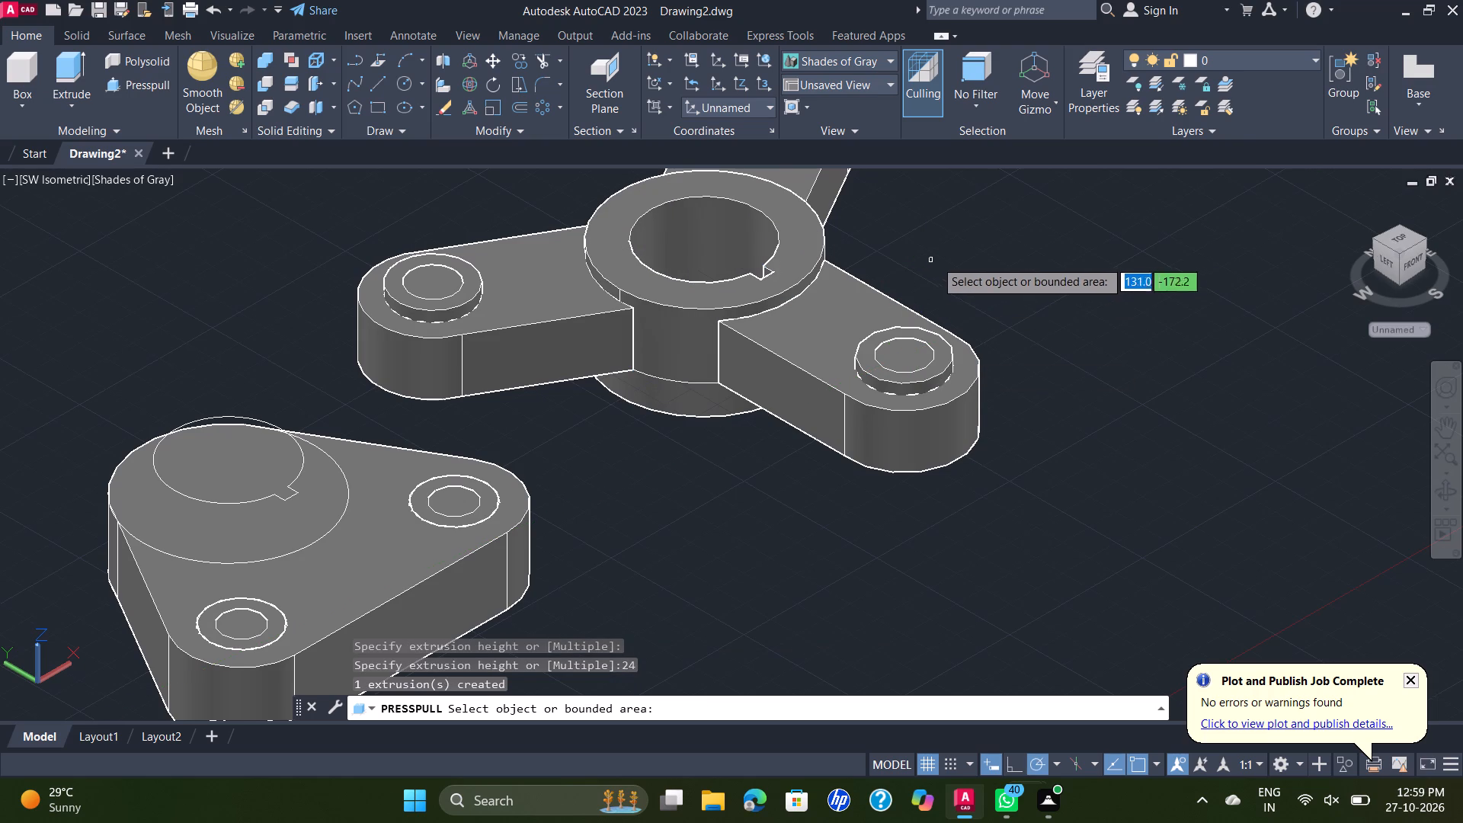
pyautogui.press('Escape')
# Delete the leftover keyed-bore outline on top of the triangular plate.
pyautogui.scroll(-1, 937, 261)
pyautogui.moveTo(949, 275); pyautogui.dragTo(943, 330, button='middle')
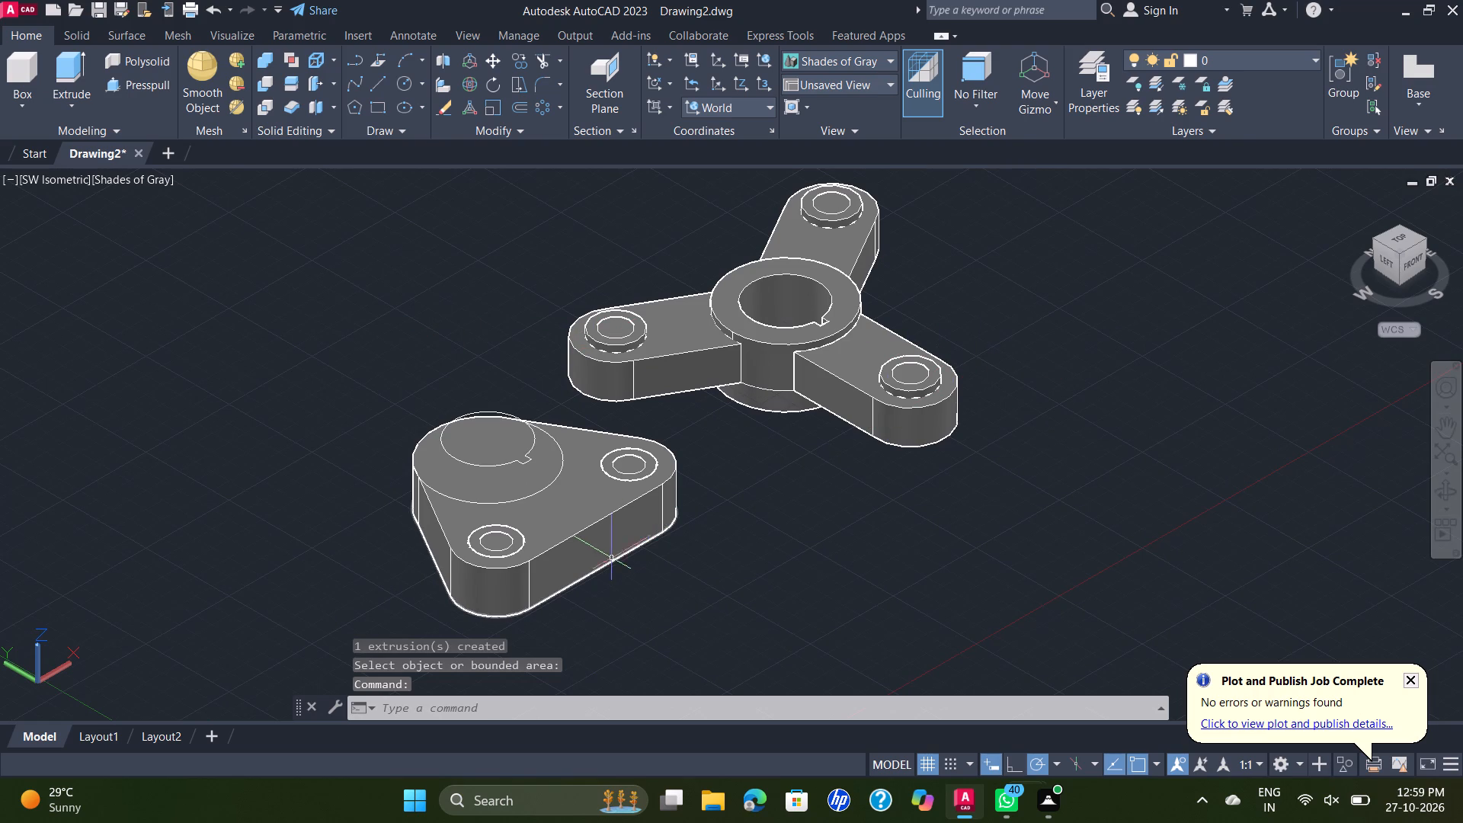
pyautogui.click(520, 463)
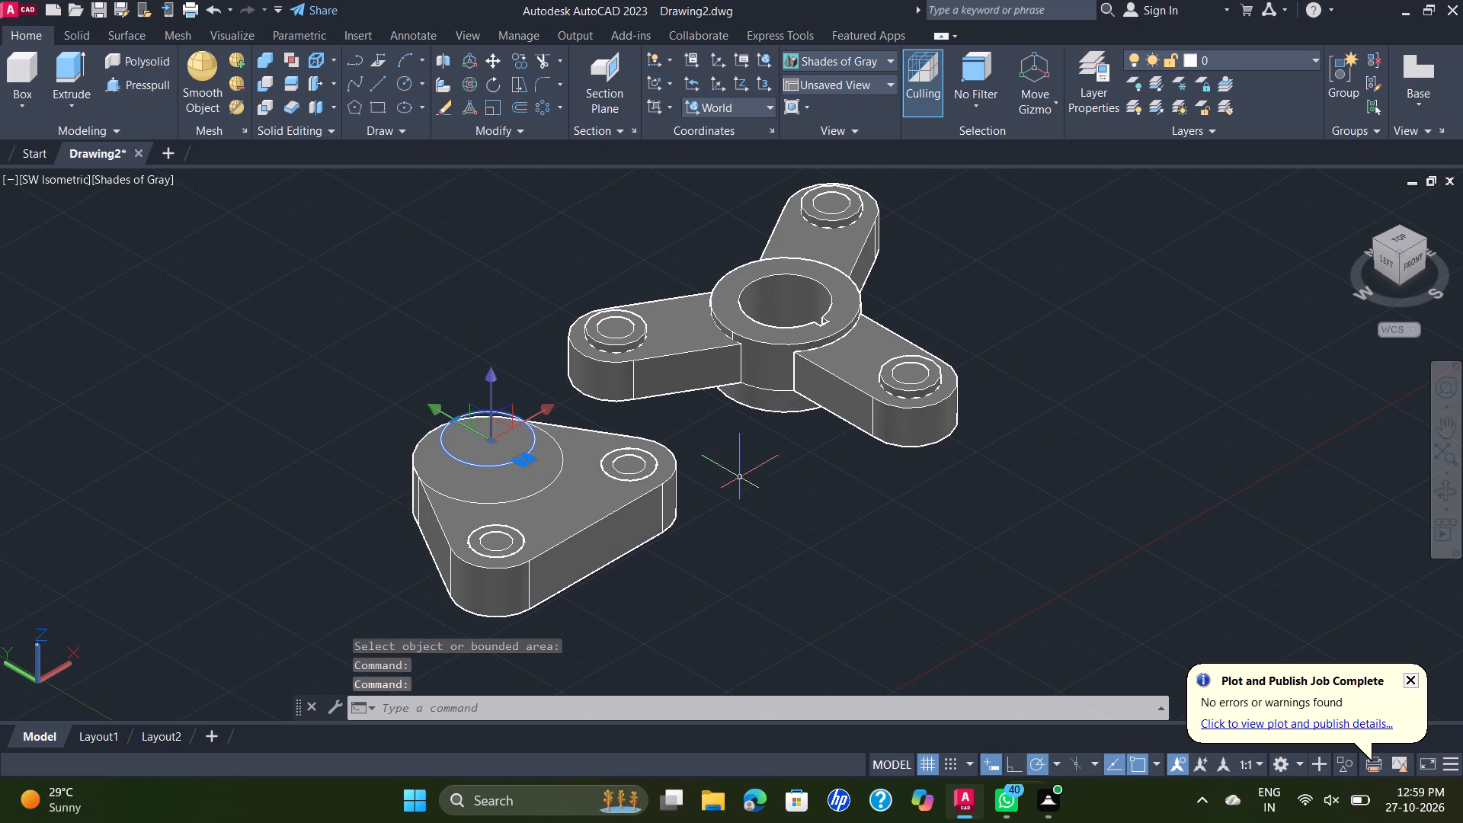
pyautogui.press('Delete')
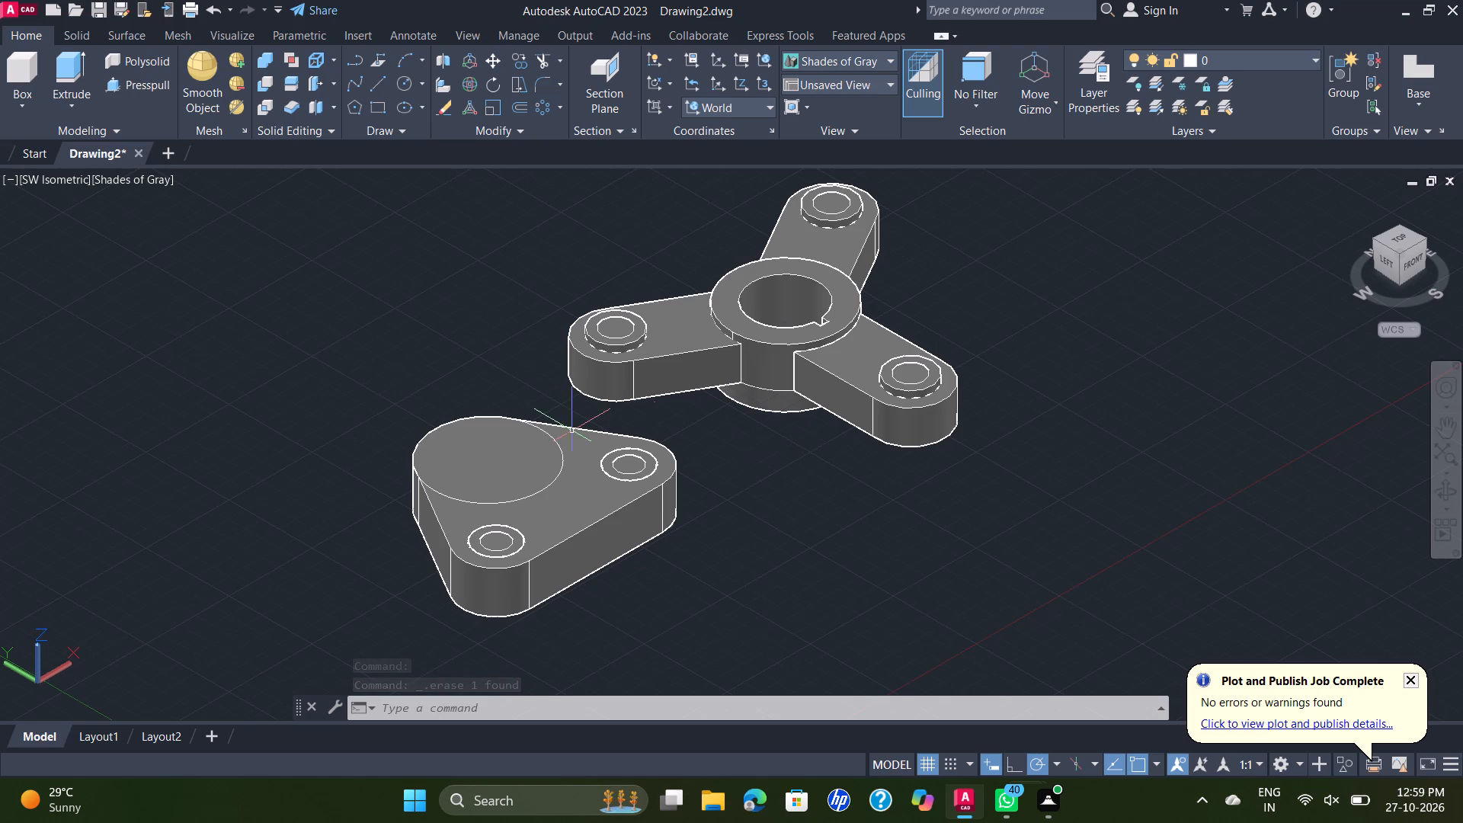
# Move the whole three-arm hub from its bottom centre onto the top centre of the triangular plate's large round end.
pyautogui.click(1100, 233)
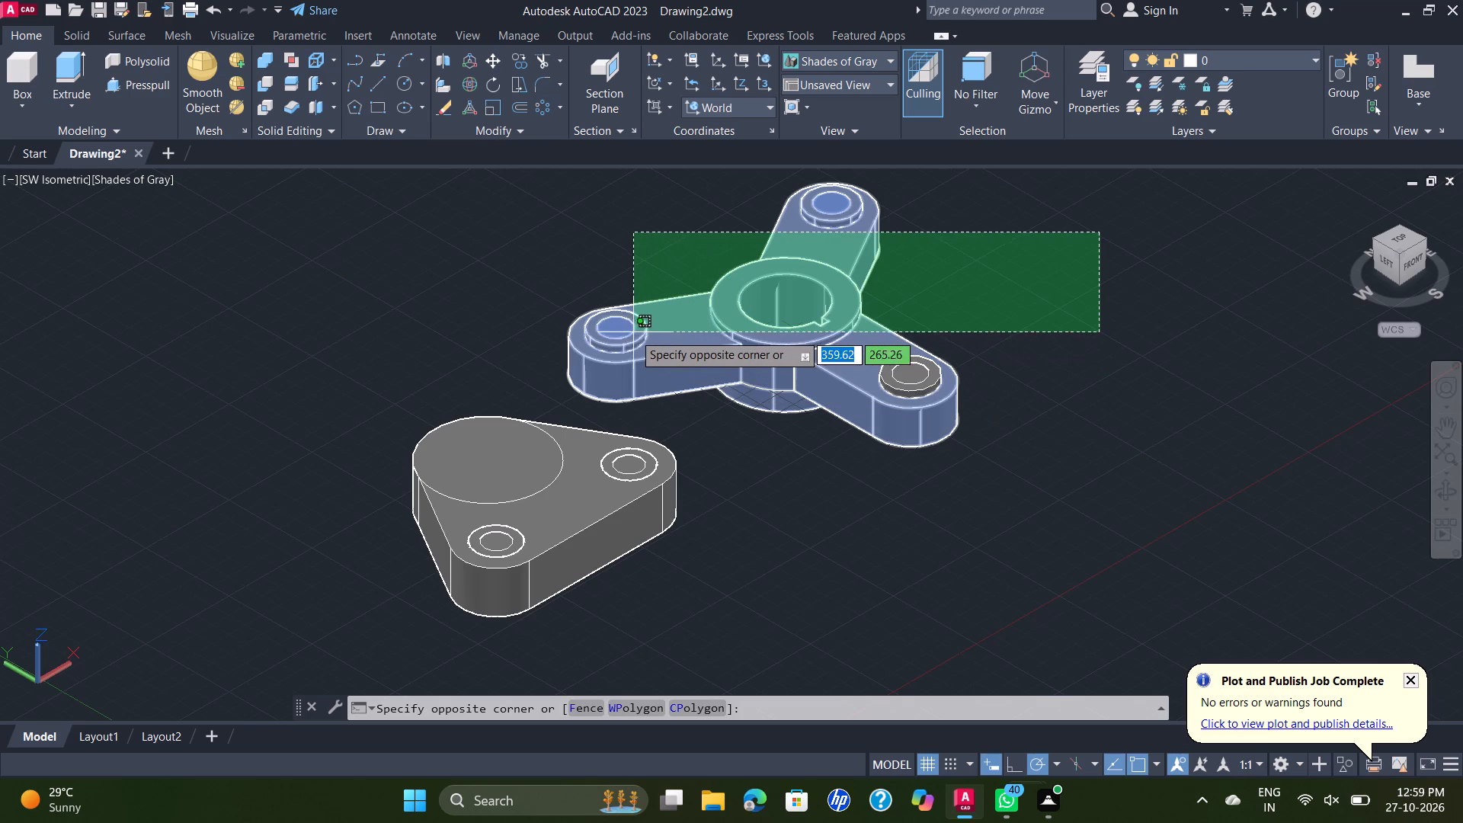
pyautogui.click(592, 373)
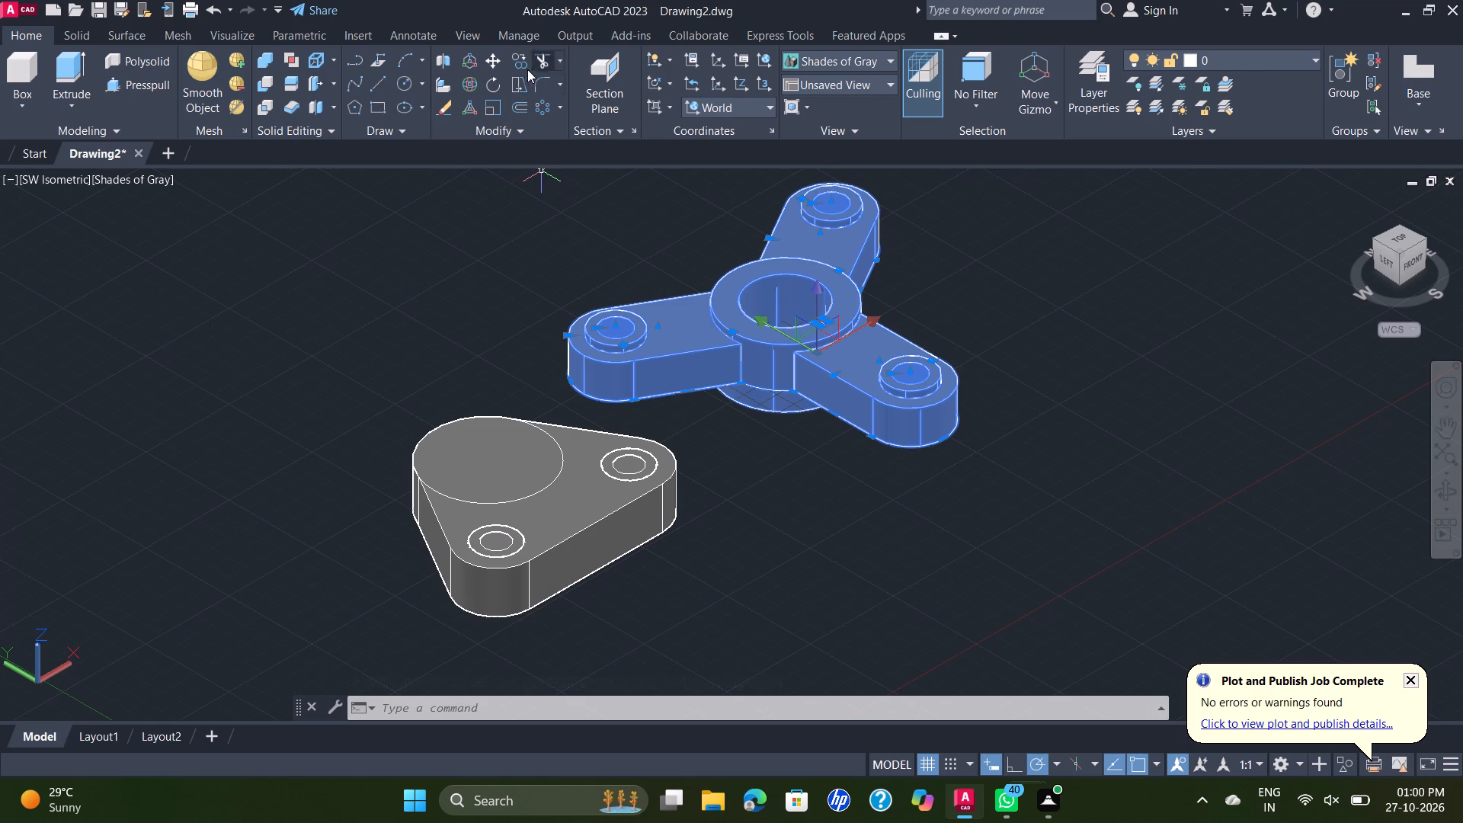
pyautogui.click(504, 66)
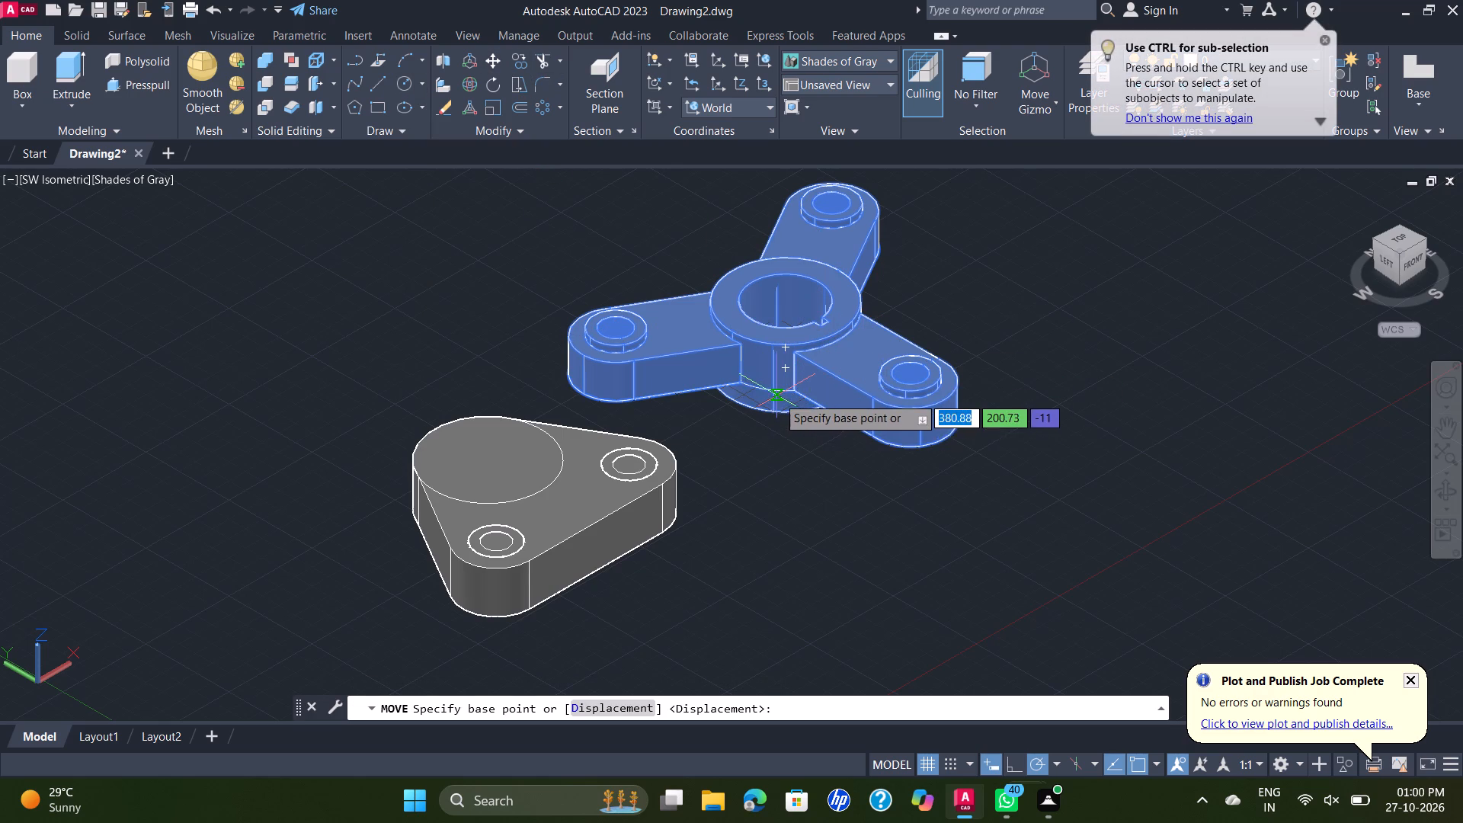
pyautogui.scroll(2, 777, 396)
pyautogui.click(795, 345)
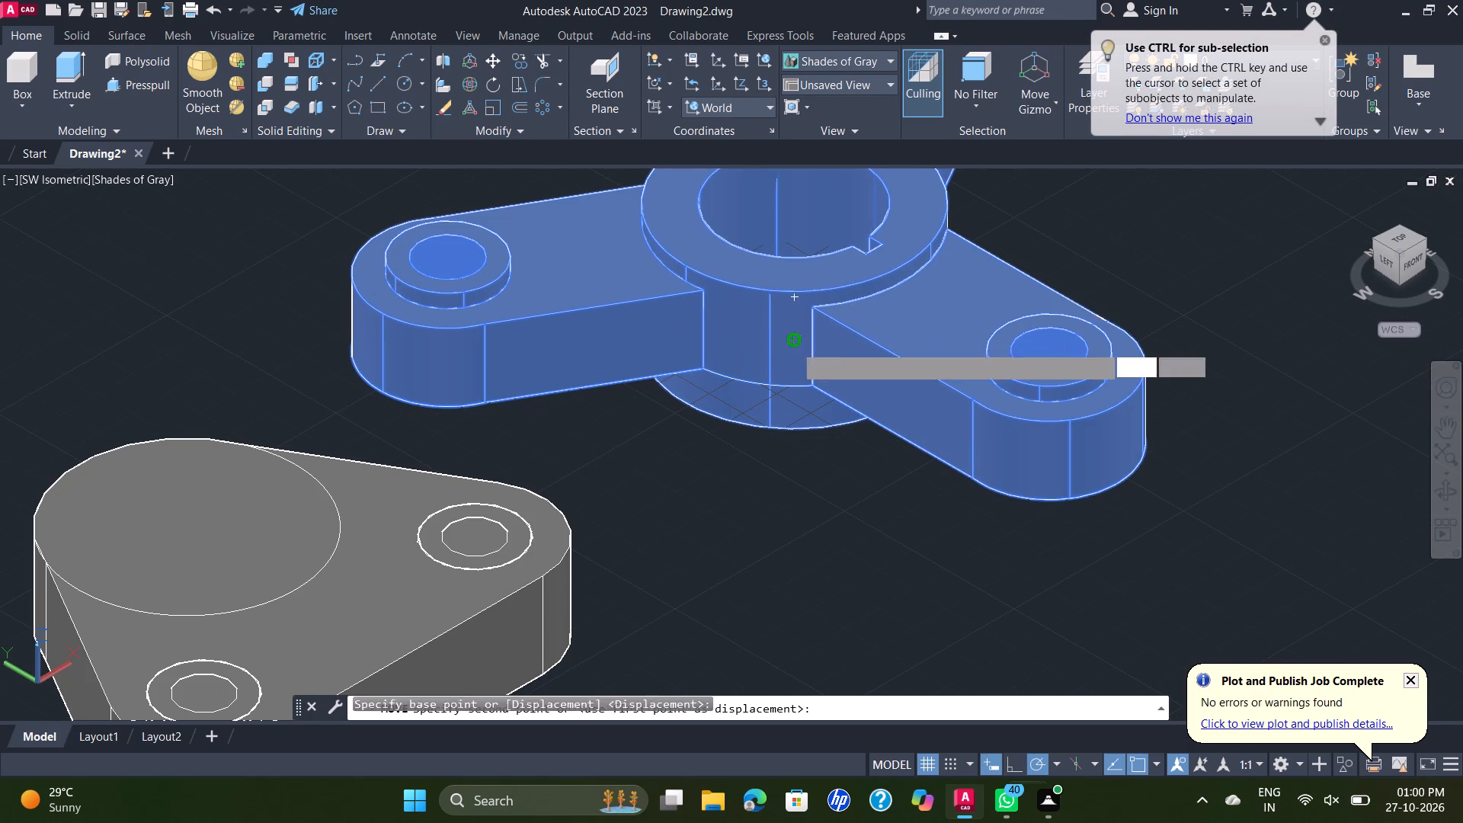
pyautogui.scroll(-2, 795, 345)
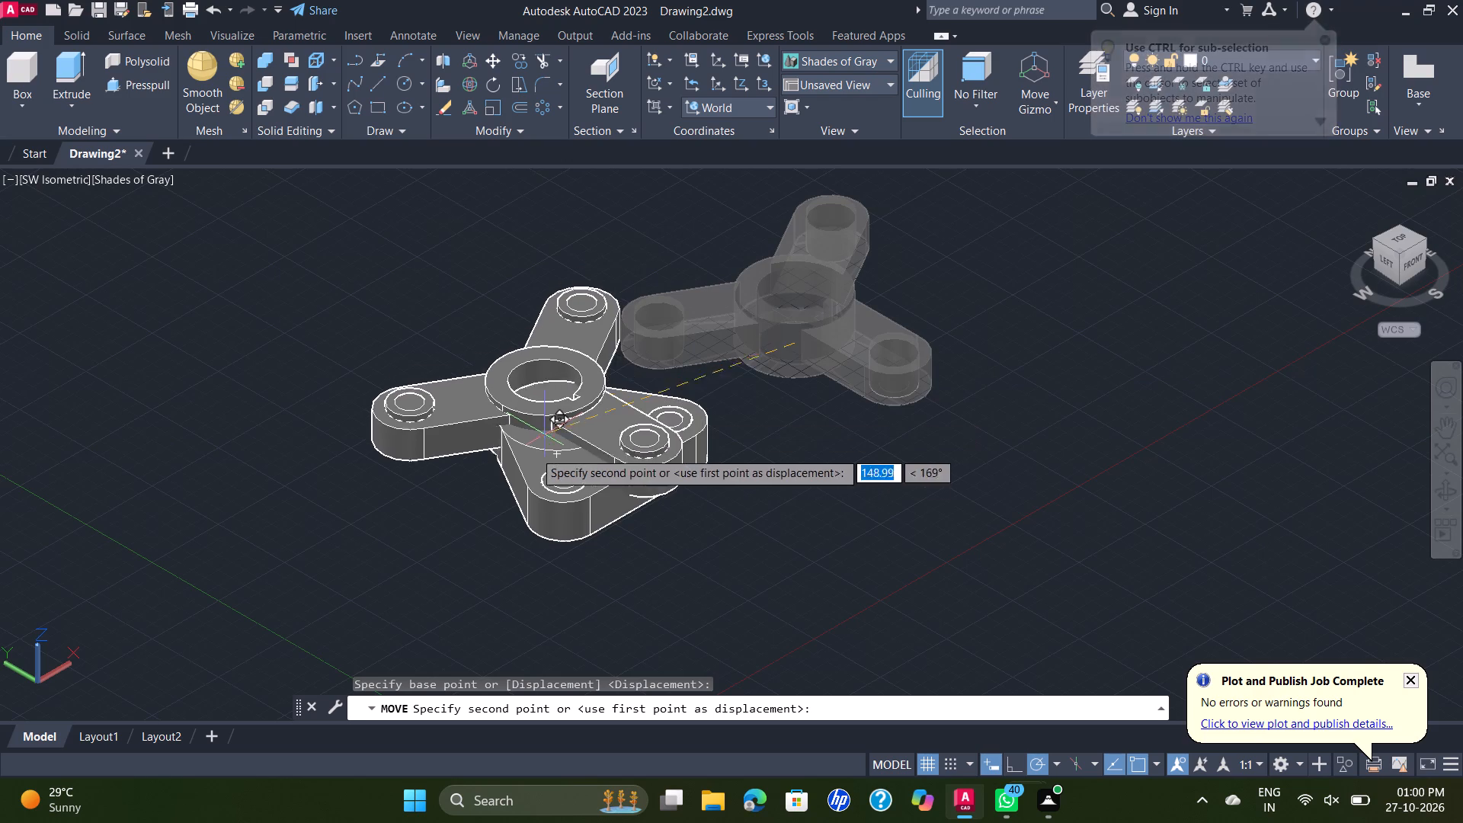
pyautogui.click(558, 415)
# Delete the two leftover concentric circles at the hub's former location.
pyautogui.click(995, 347)
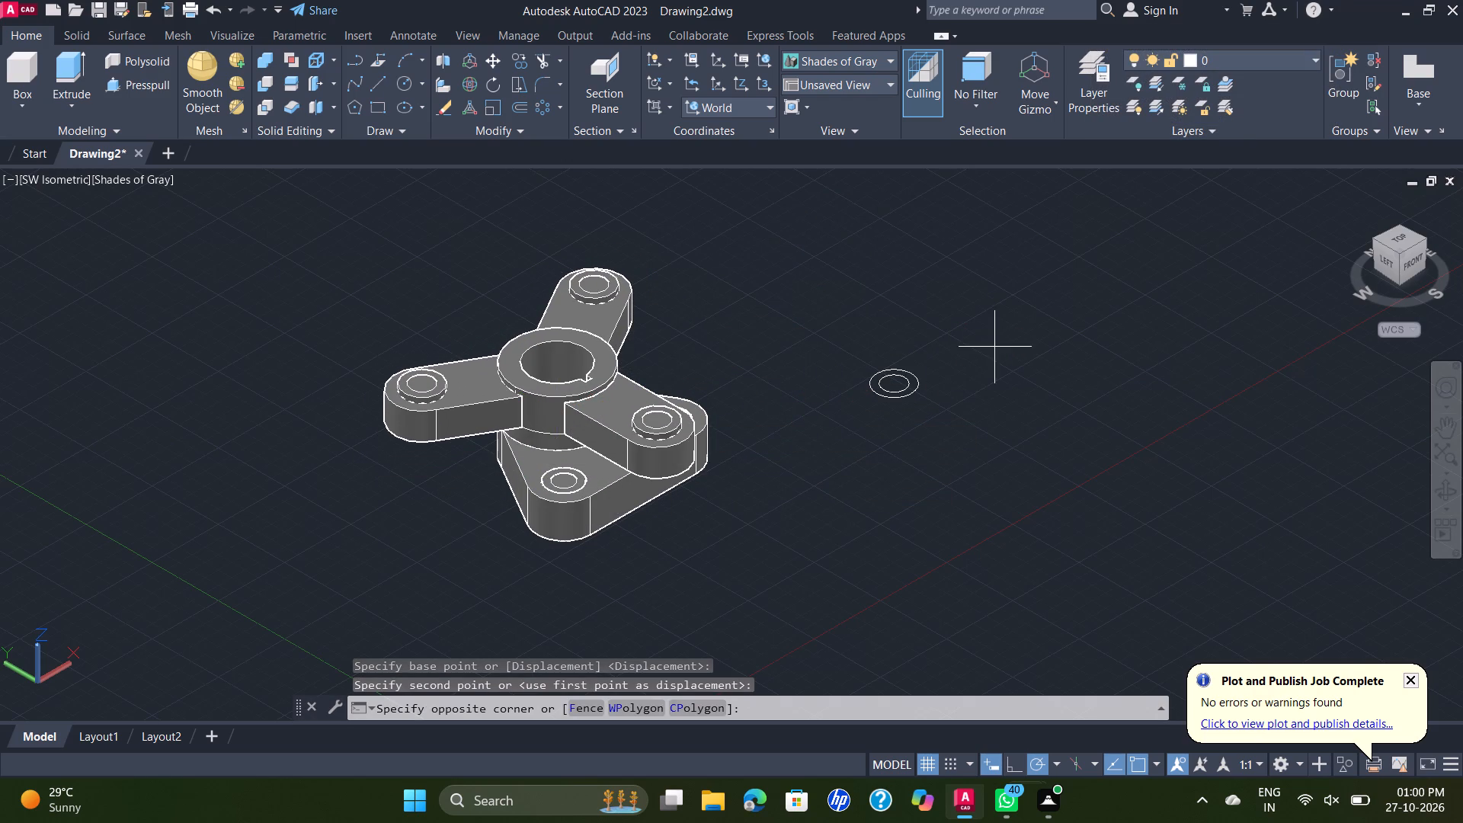
pyautogui.click(834, 428)
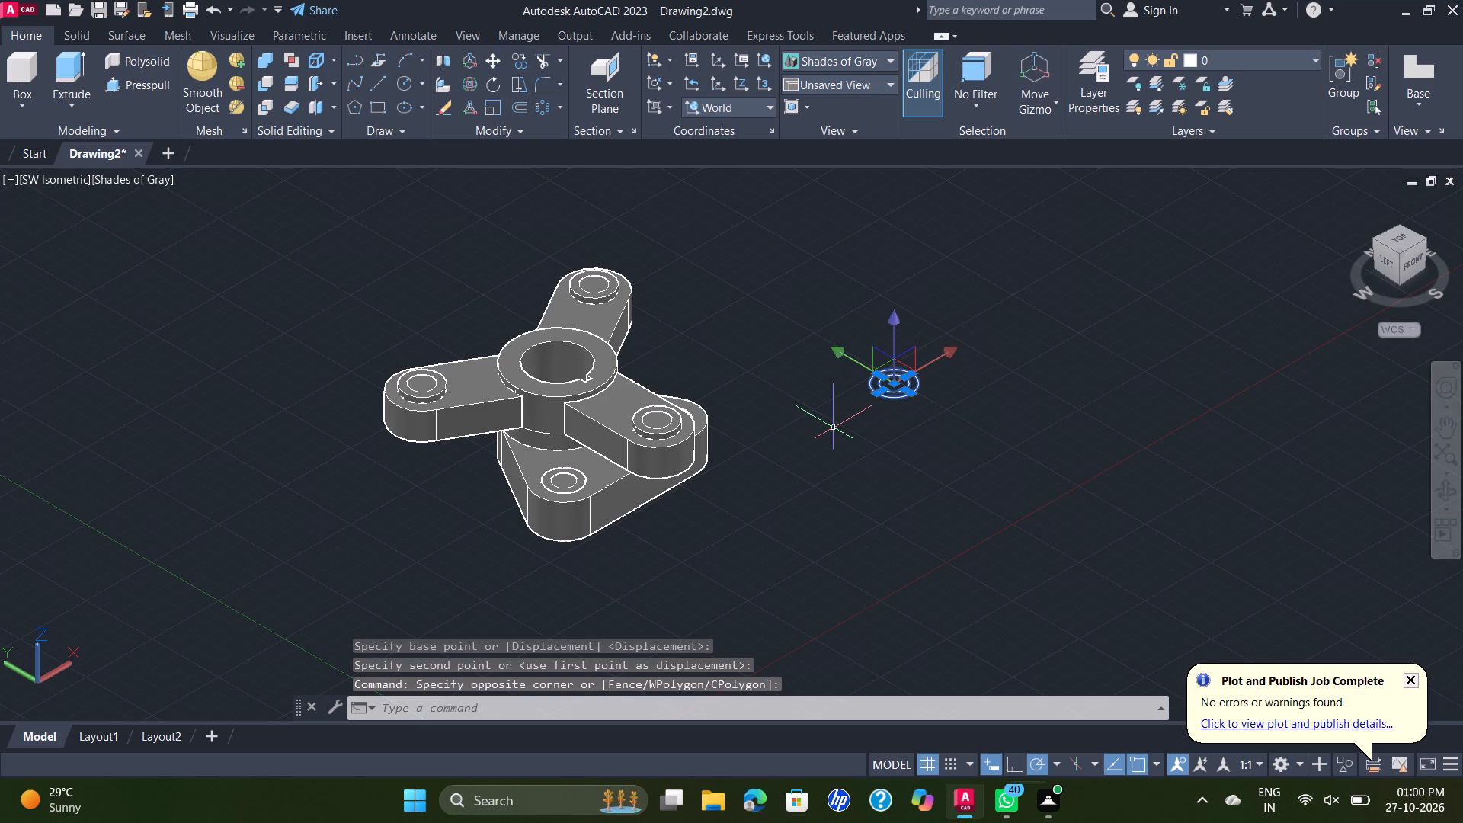
pyautogui.press('Delete')
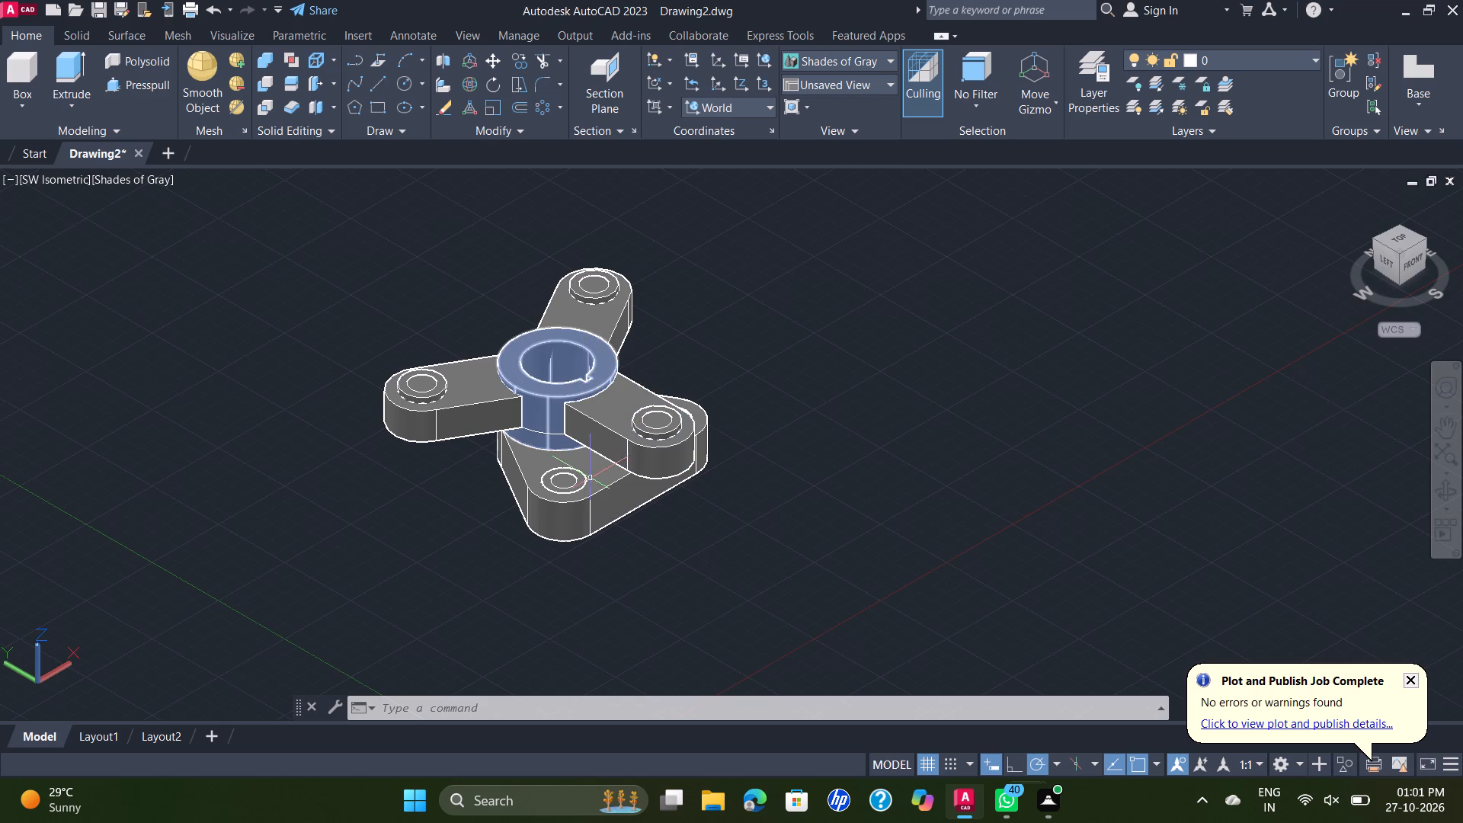
# Press-pull the inner circles of the three arm-end bosses downward through the arms.
pyautogui.scroll(1, 568, 514)
pyautogui.scroll(1, 570, 453)
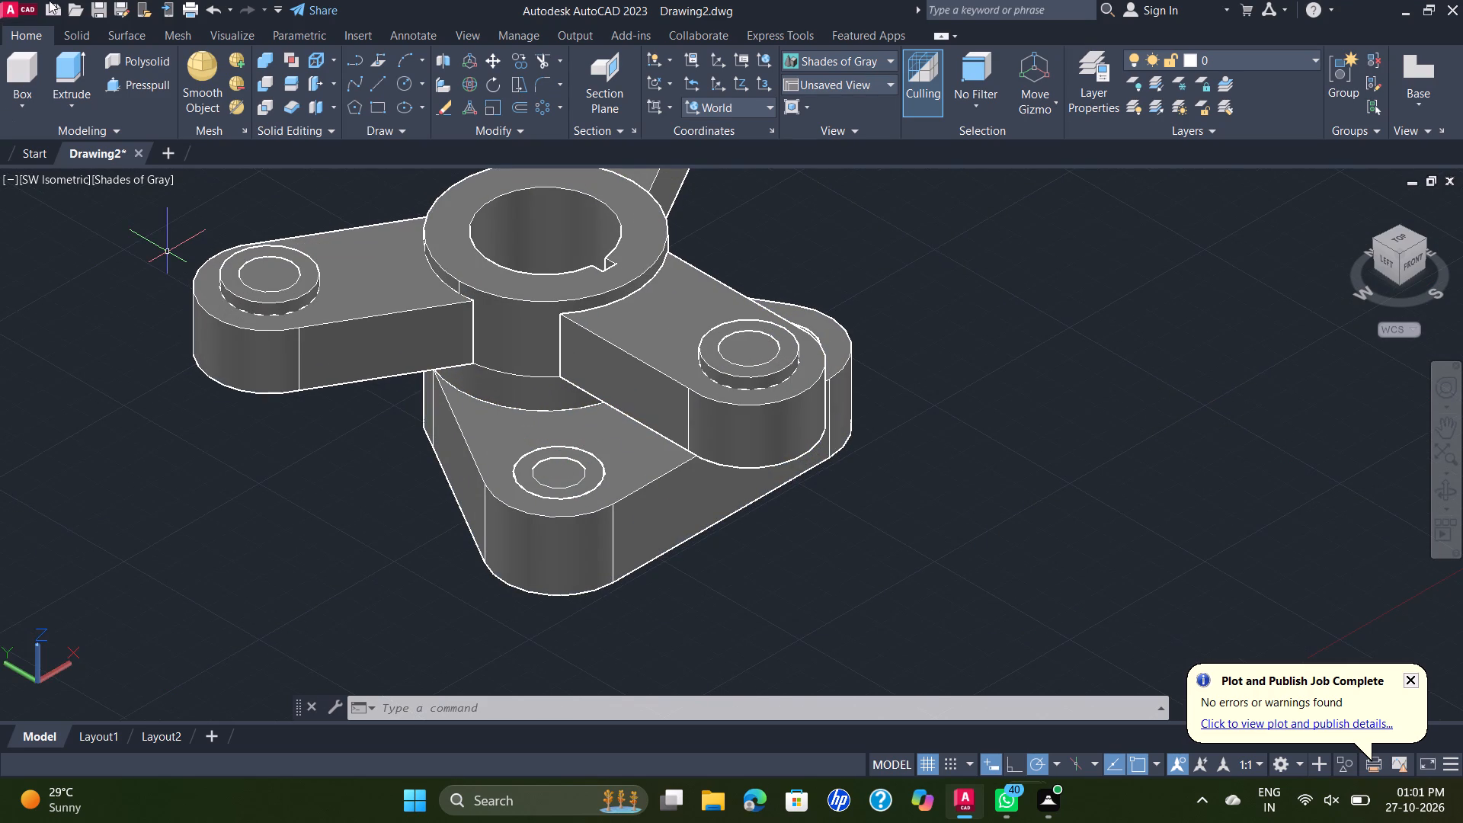
pyautogui.click(149, 94)
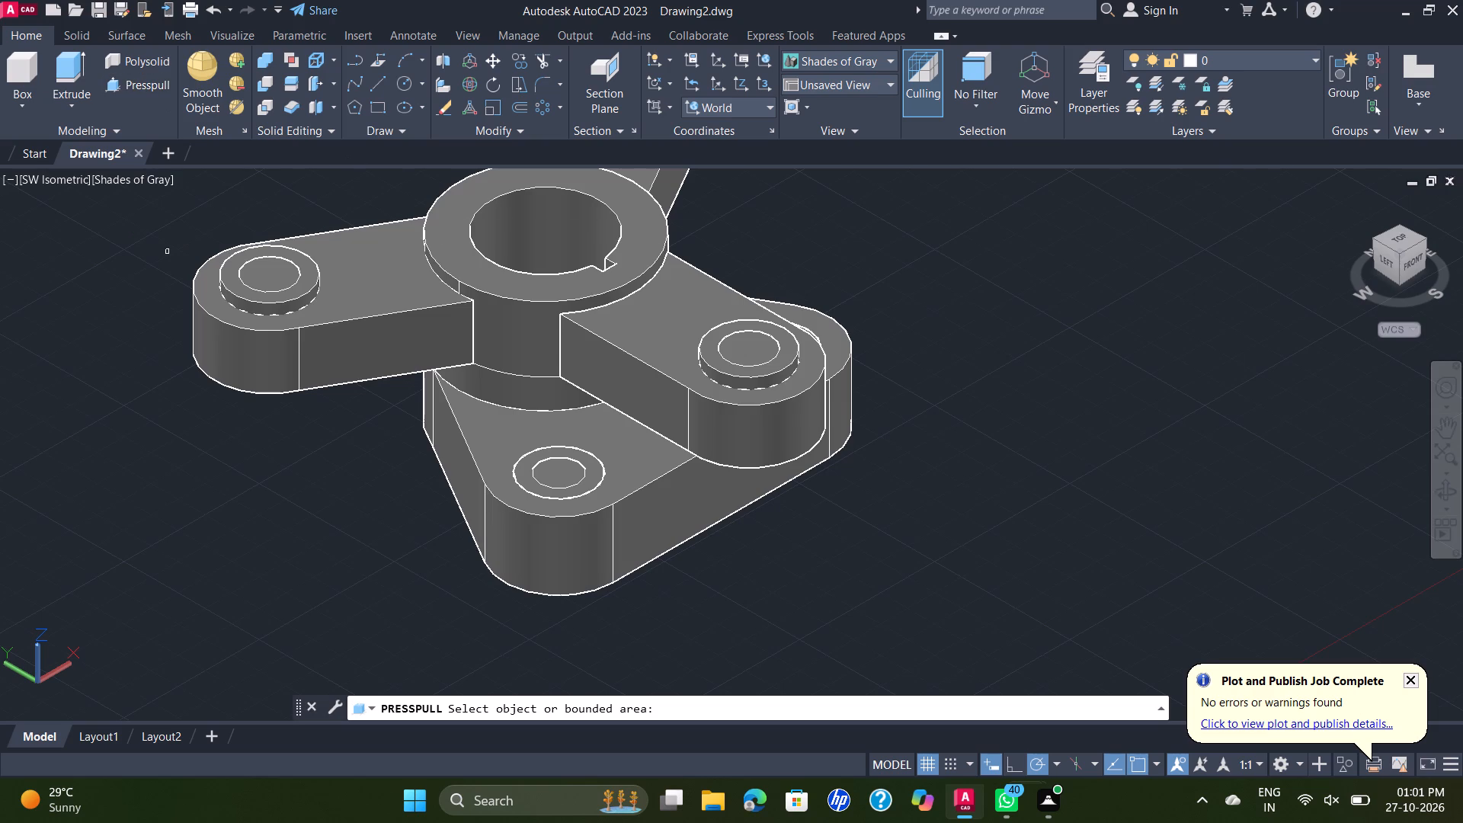
pyautogui.click(764, 347)
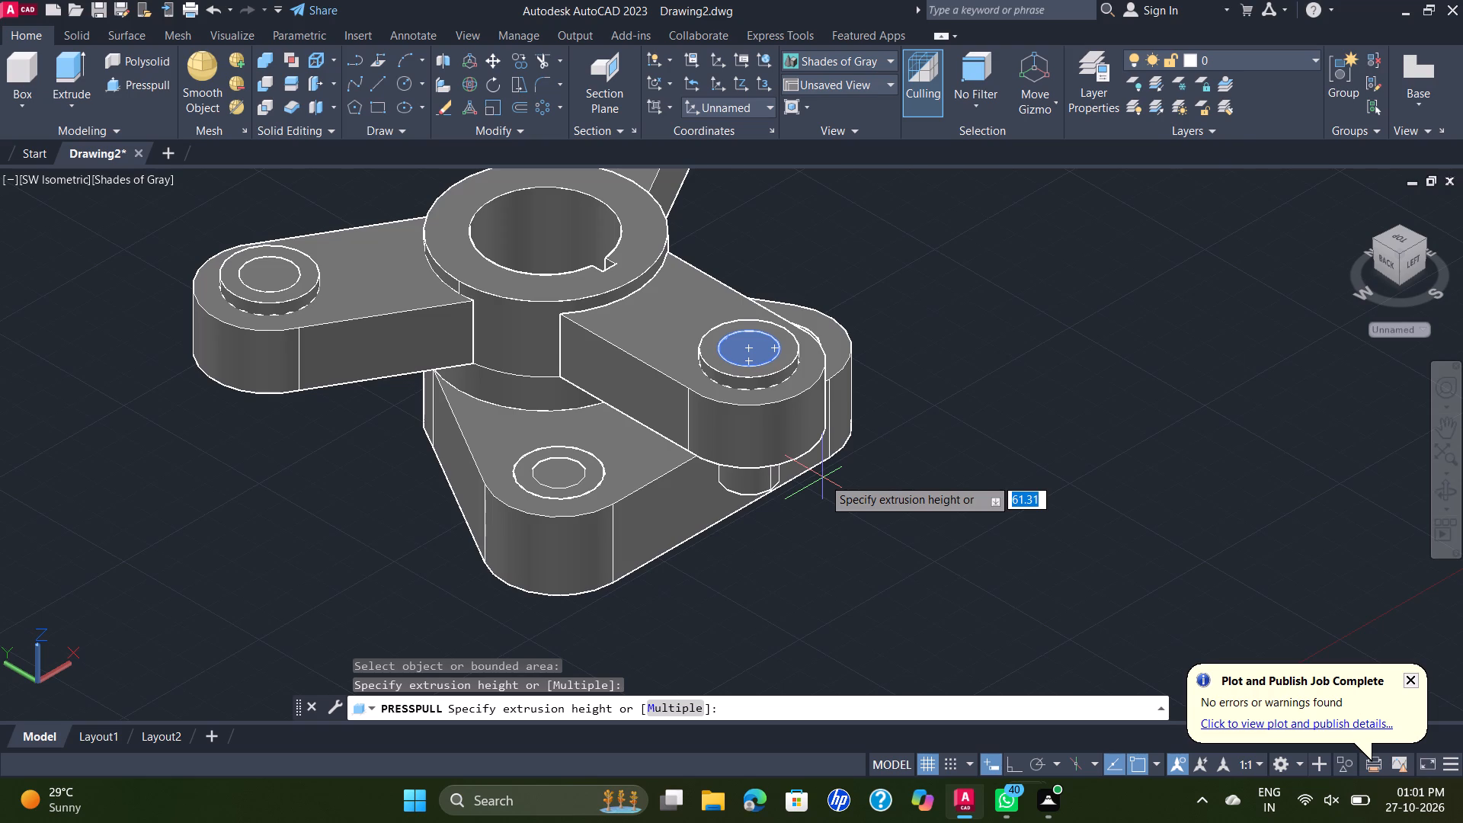
pyautogui.click(820, 478)
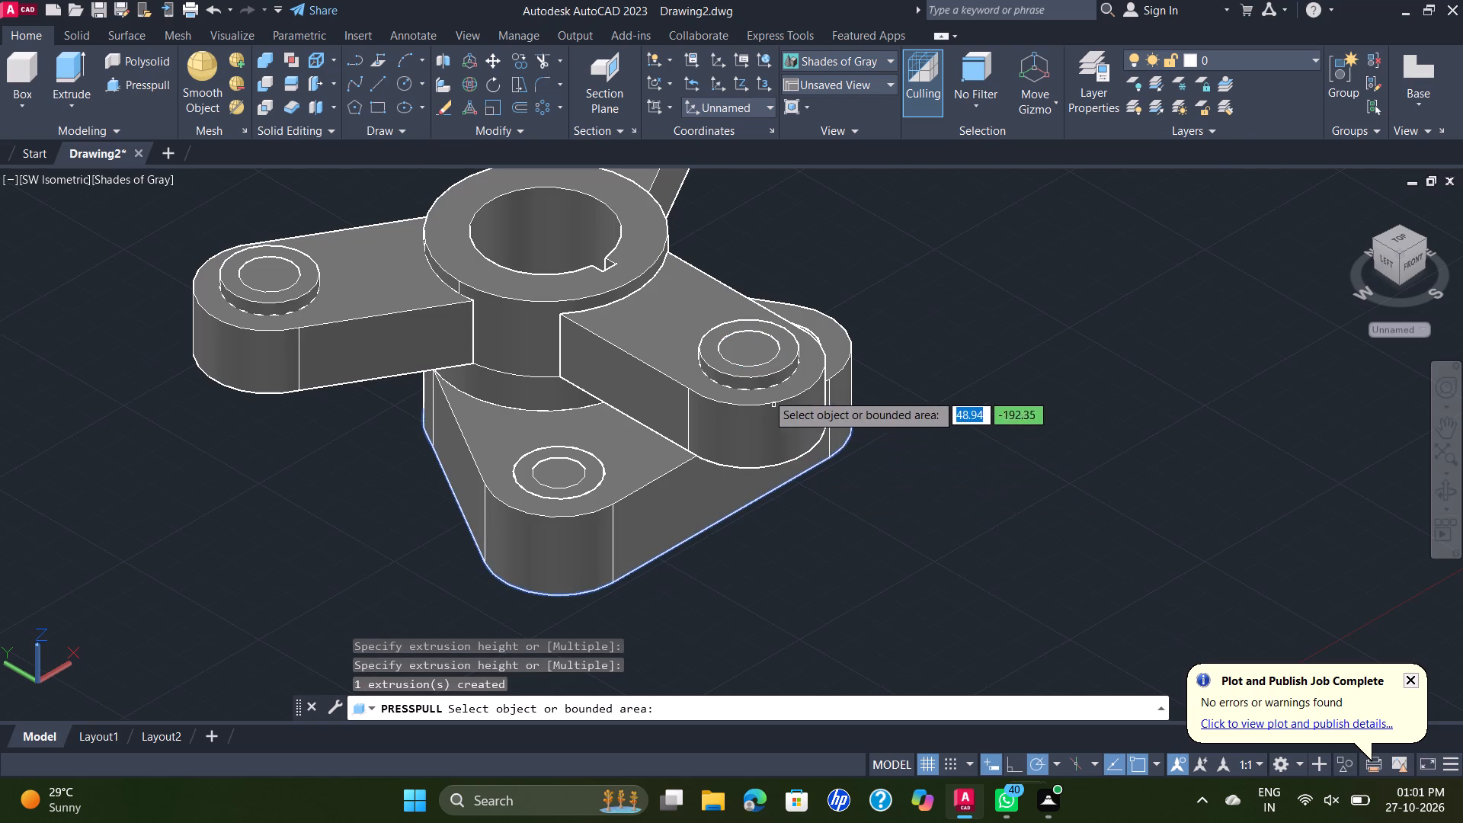
pyautogui.click(739, 346)
pyautogui.click(807, 556)
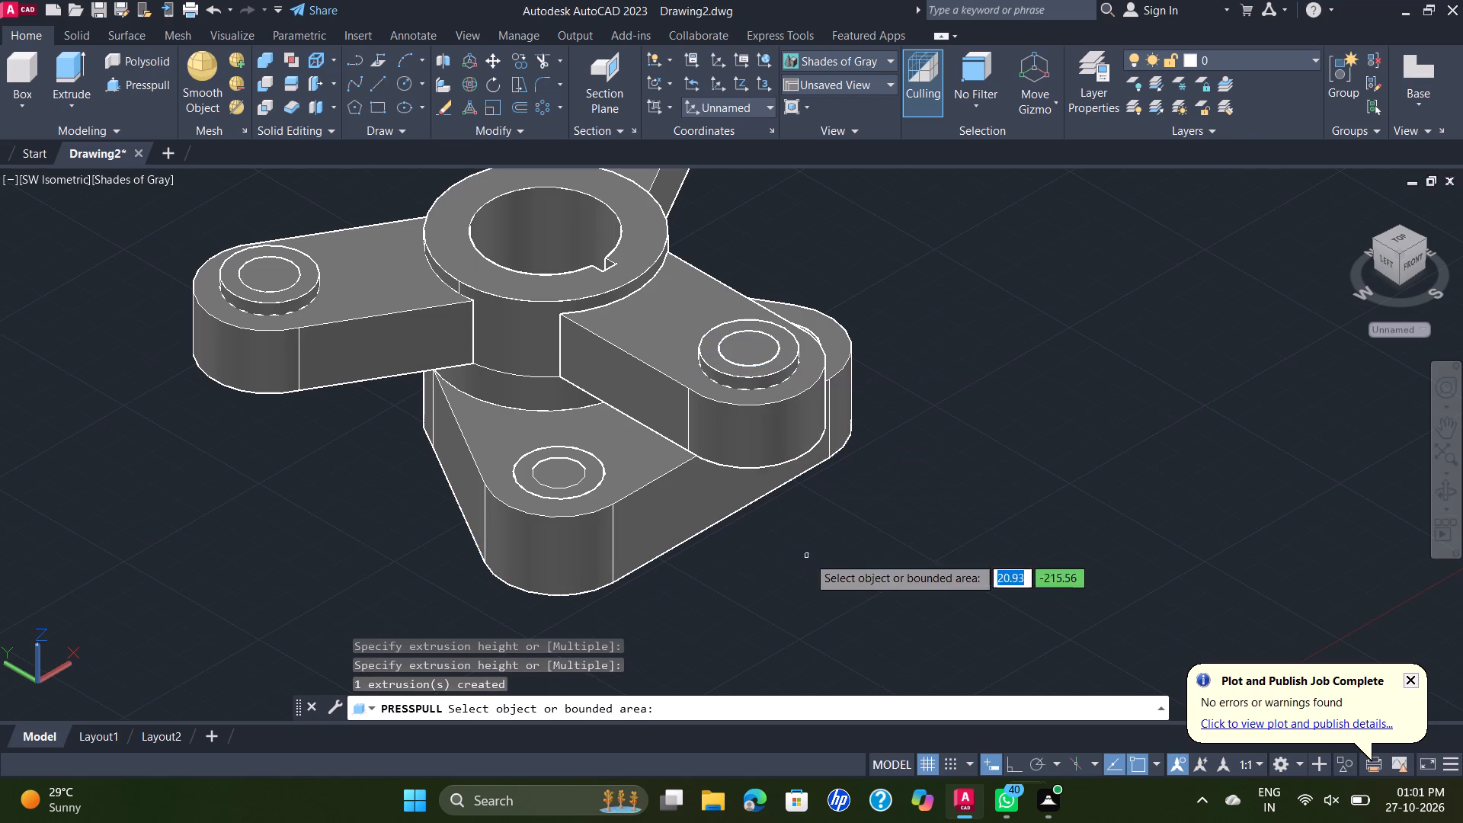
pyautogui.click(273, 276)
pyautogui.click(315, 465)
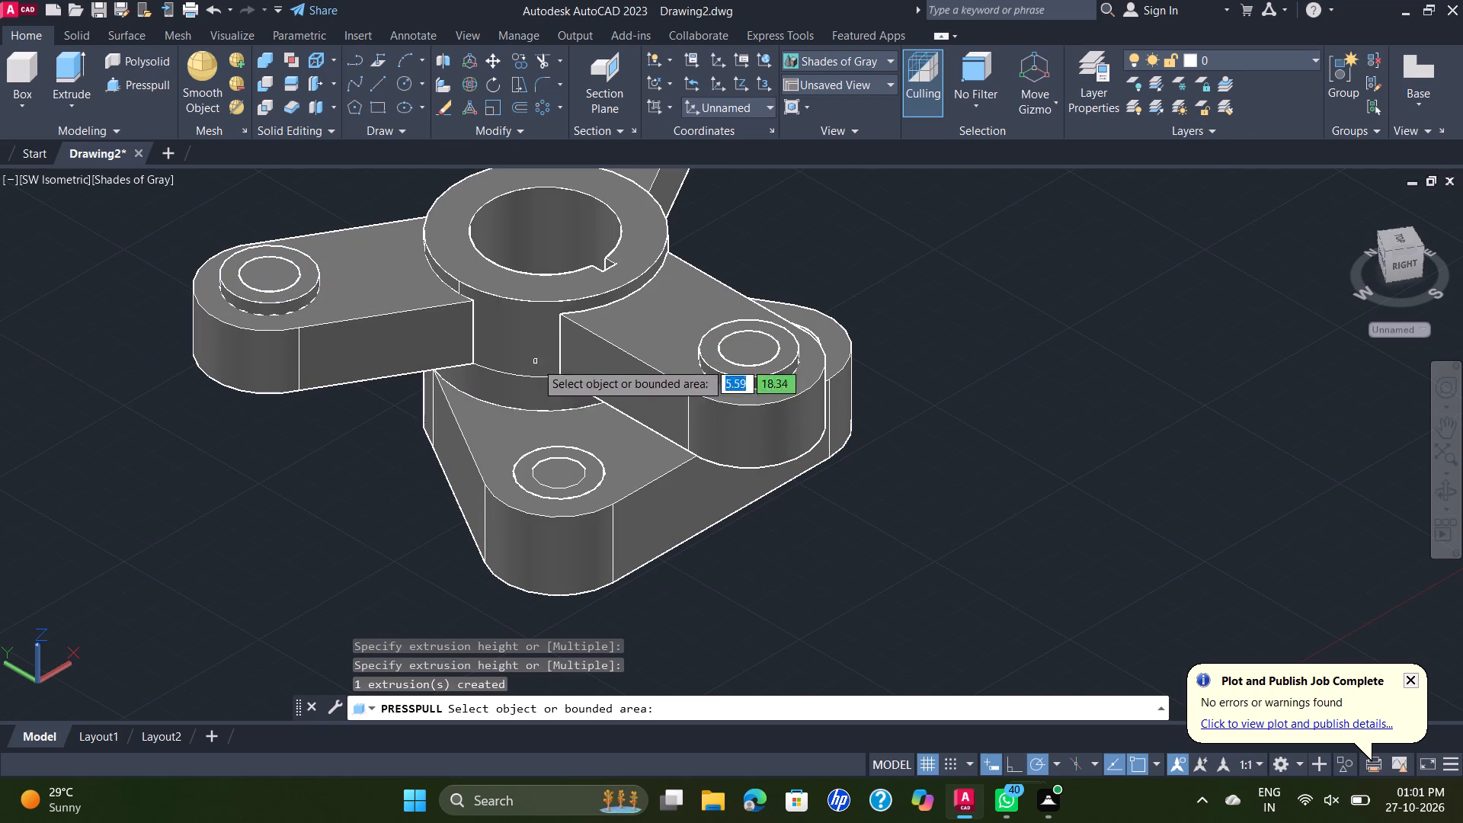
pyautogui.scroll(-1, 579, 337)
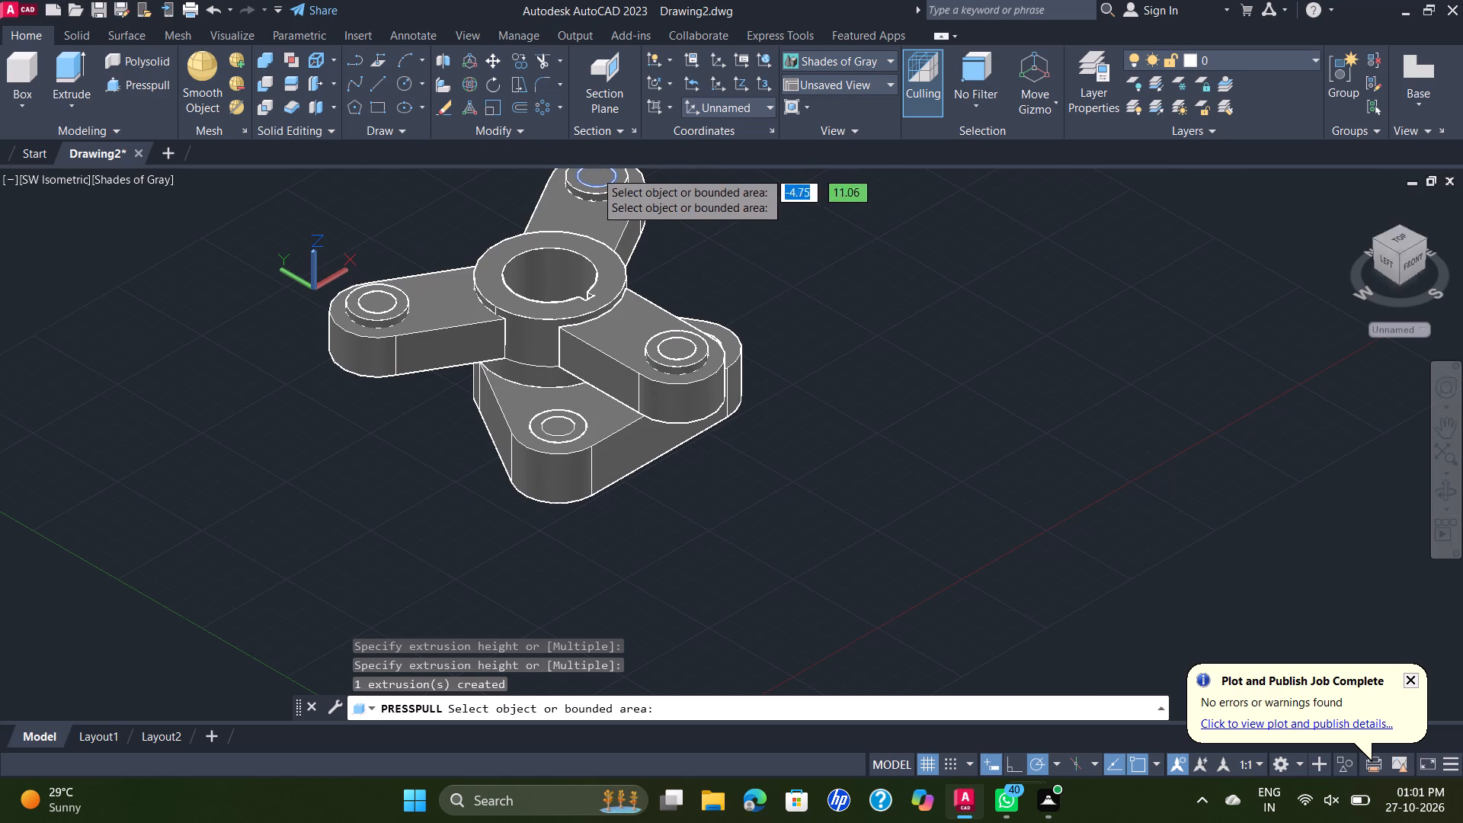
pyautogui.click(593, 174)
pyautogui.click(744, 267)
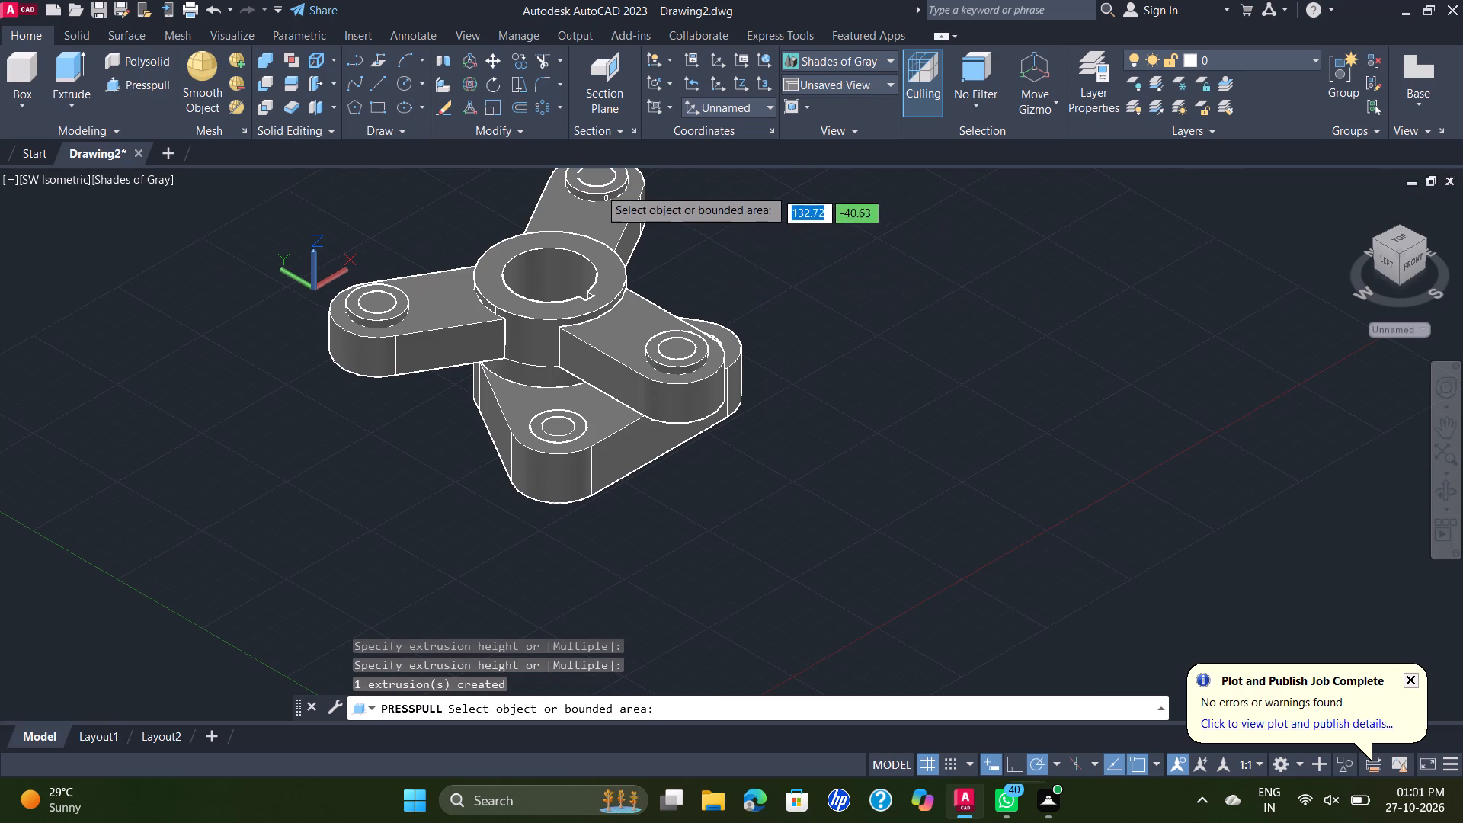
pyautogui.click(597, 179)
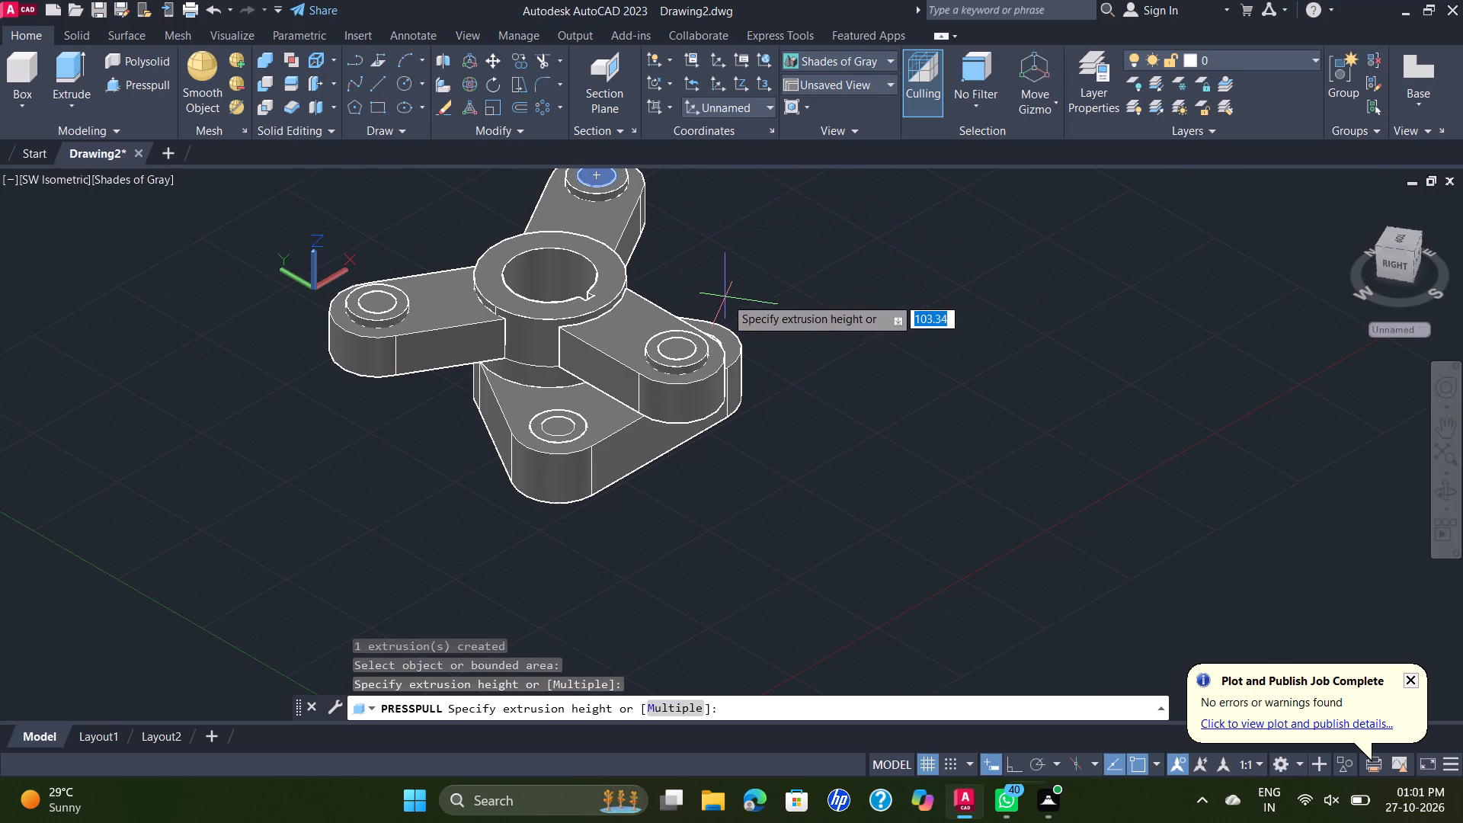
pyautogui.click(725, 297)
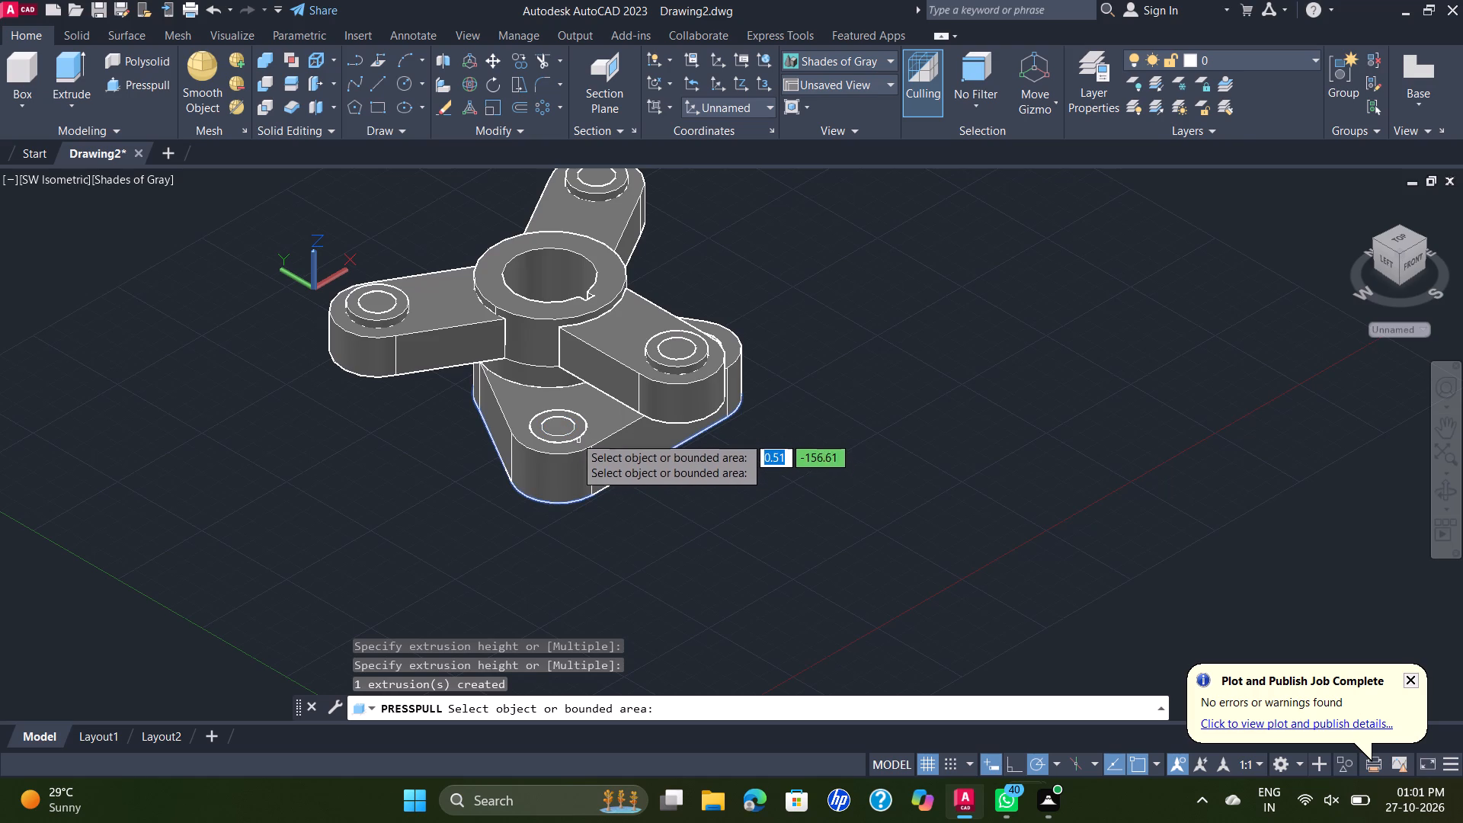
# Press-pull the ring between the concentric circles on the triangular plate's front corner by -6.
pyautogui.click(575, 431)
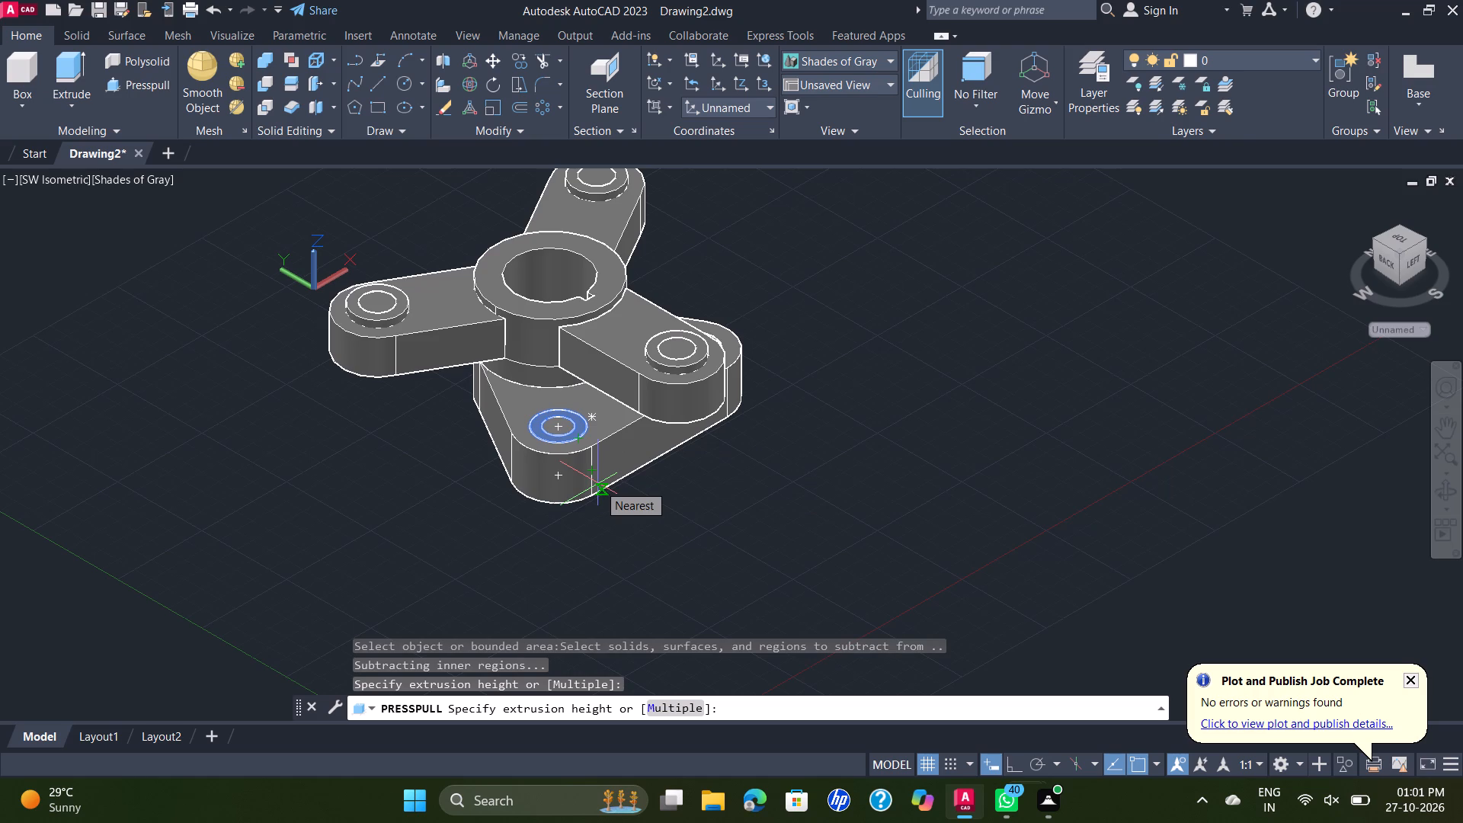
pyautogui.press('/')
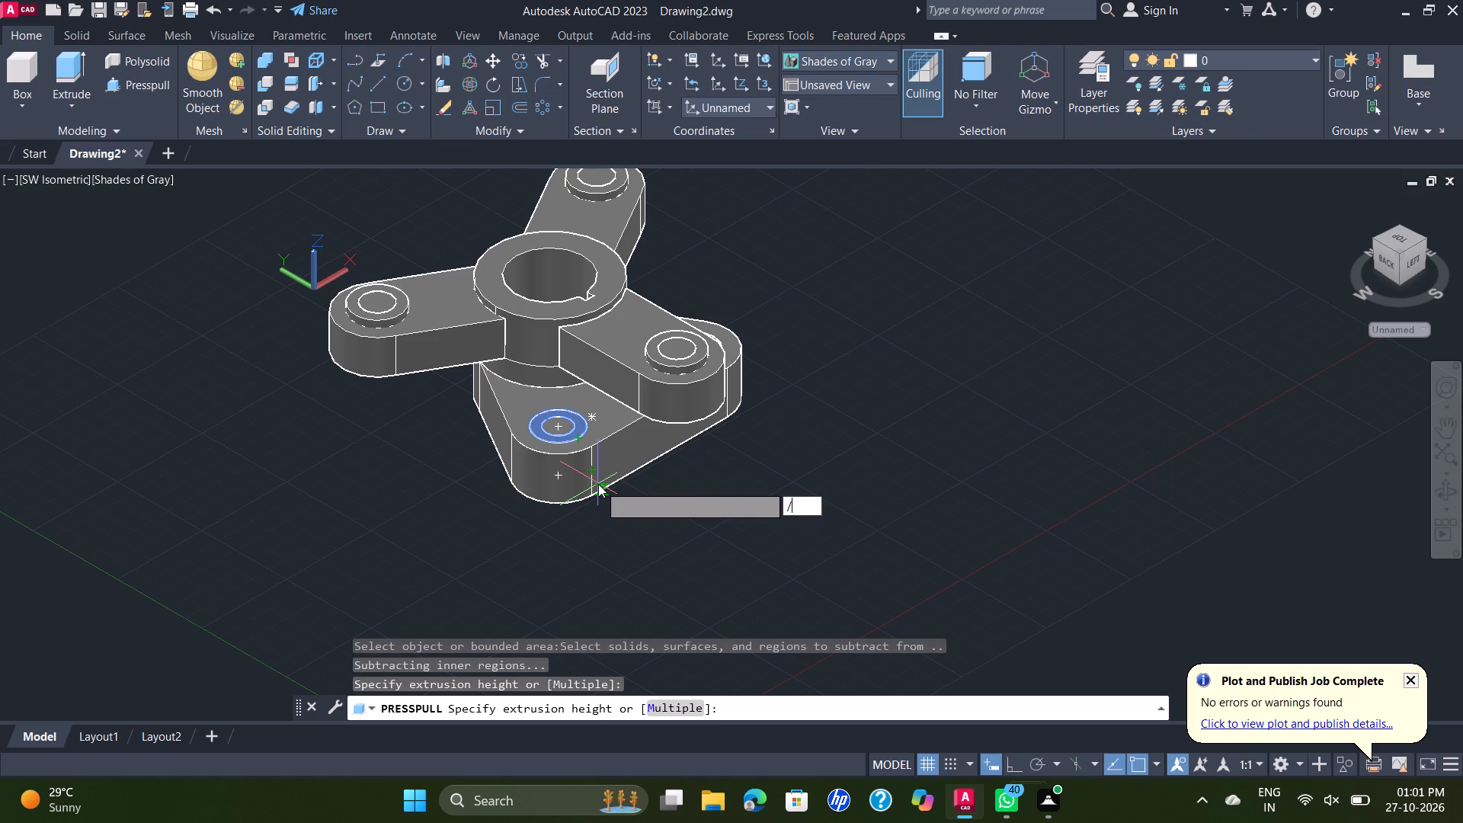
pyautogui.press('BackSpace')
pyautogui.write('-6')
pyautogui.press('Return')
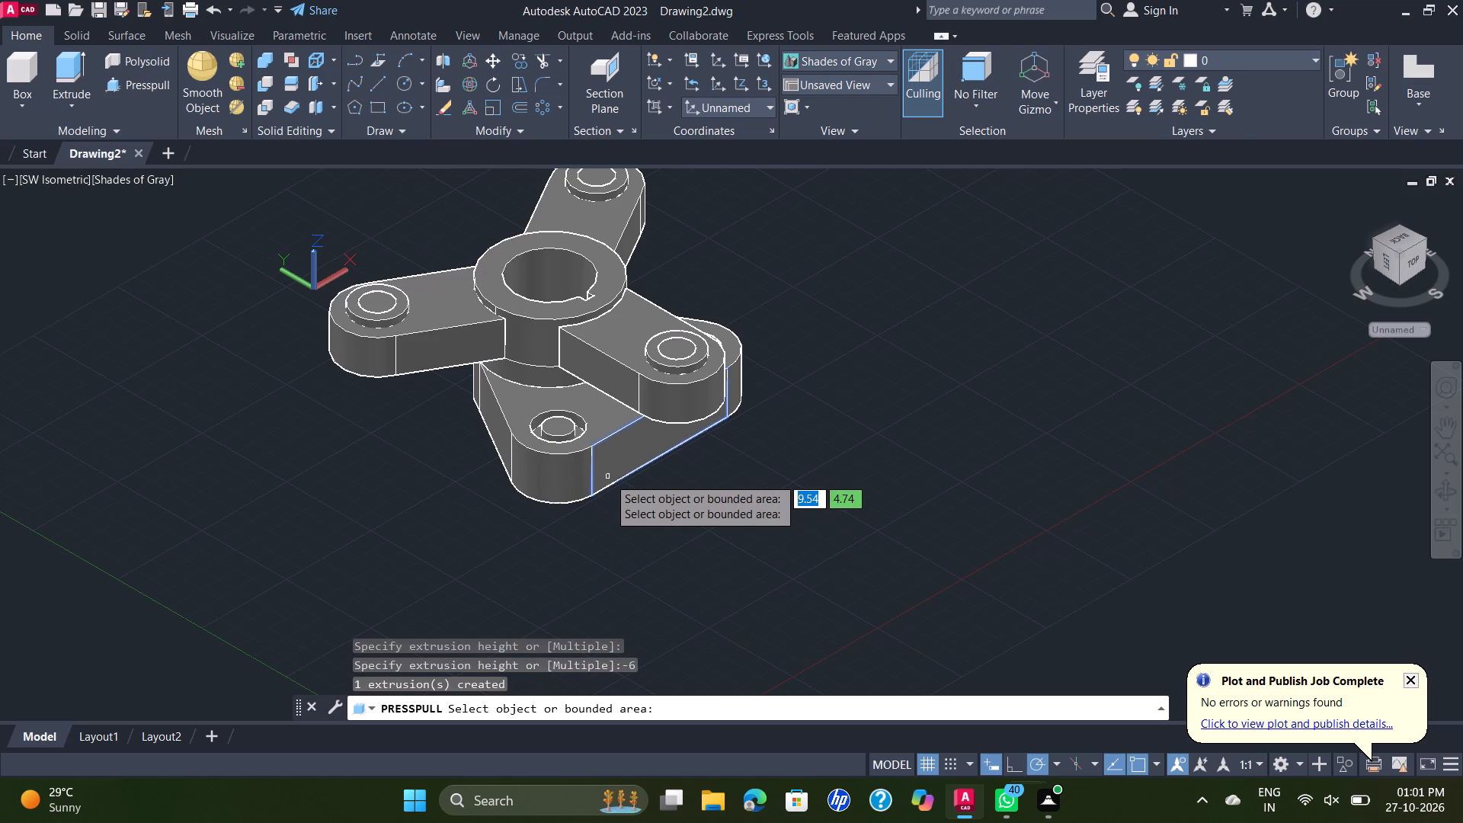
# Press-pull the inner circle of the plate's recessed front corner downward, past the plate's underside.
pyautogui.scroll(2, 568, 429)
pyautogui.click(567, 424)
pyautogui.click(579, 579)
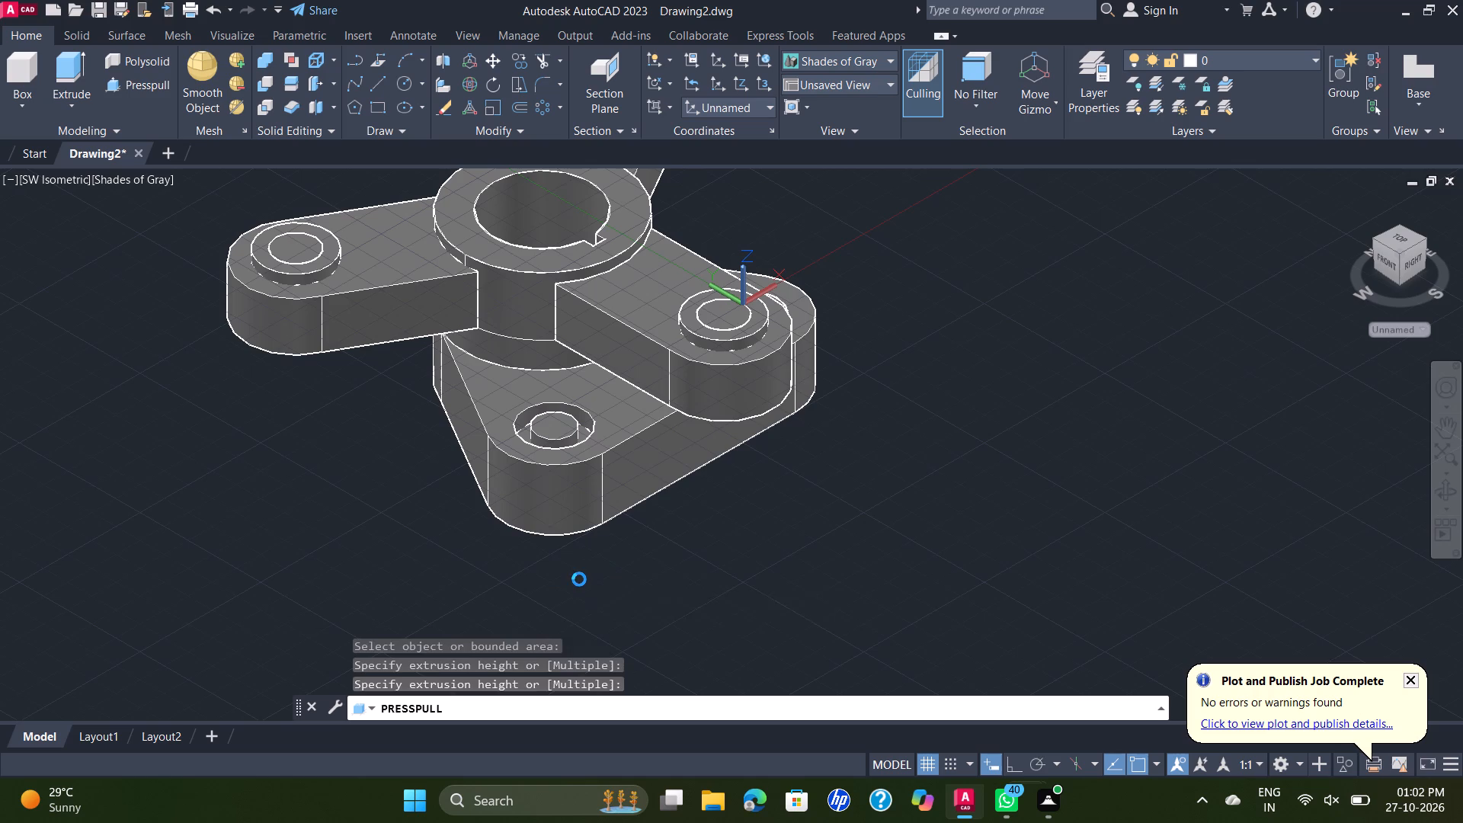
pyautogui.click(558, 431)
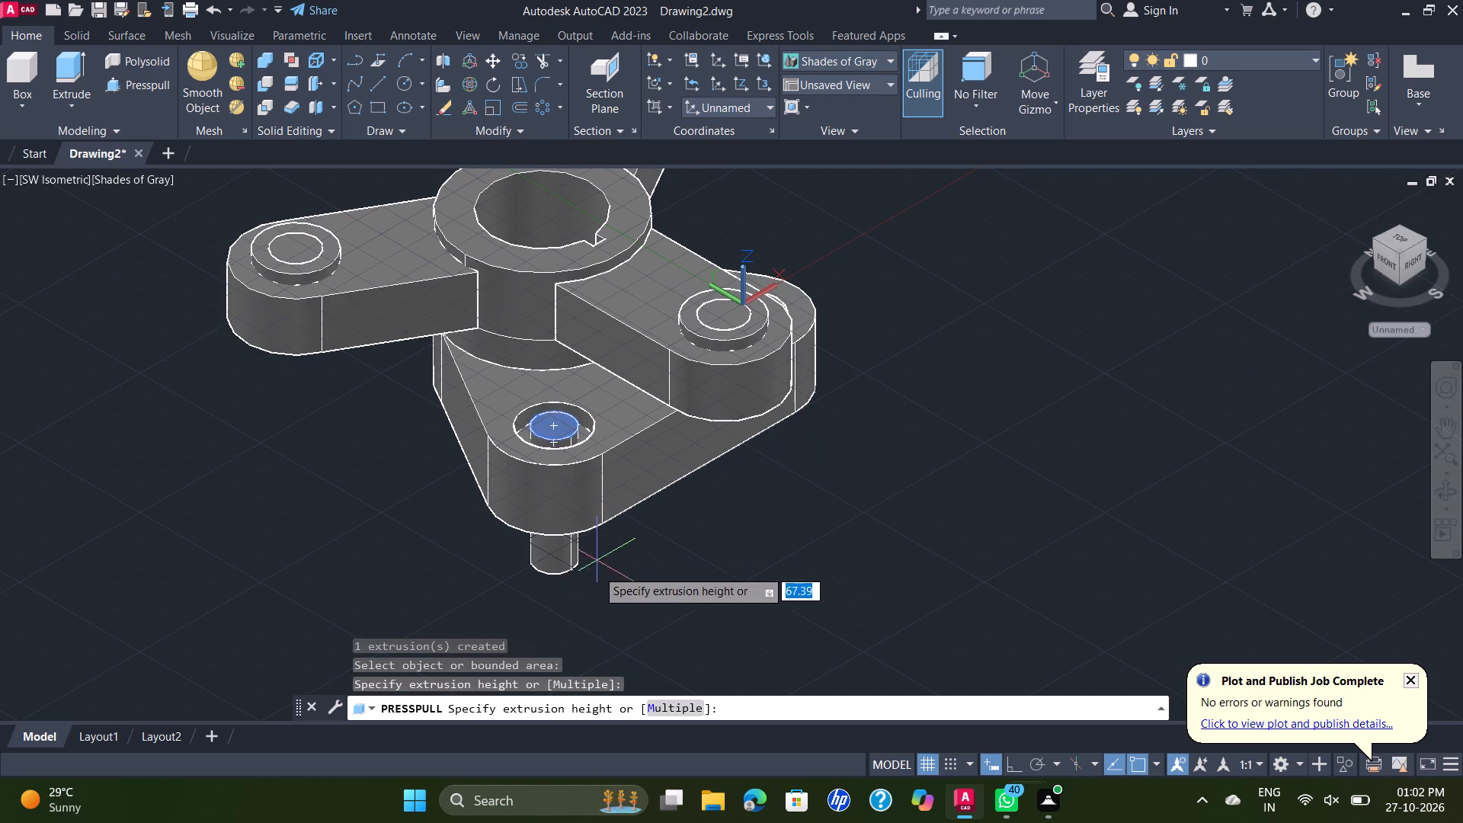
pyautogui.click(597, 575)
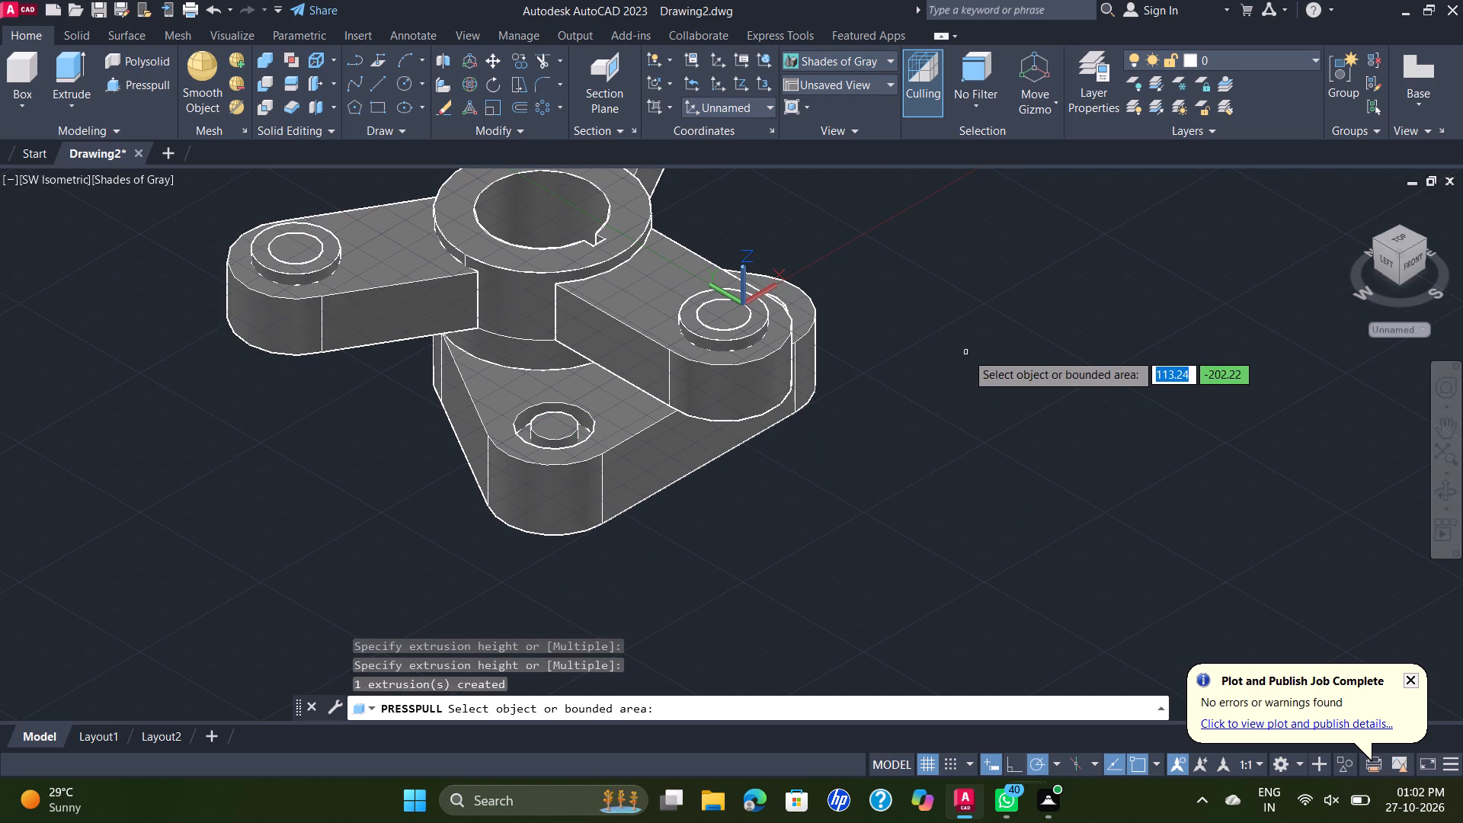
# Press-pull the ring between the concentric circles on the plate's other small corner by -6.
pyautogui.keyDown('shift'); pyautogui.moveTo(938, 343); pyautogui.dragTo(839, 368, button='middle'); pyautogui.keyUp('shift')
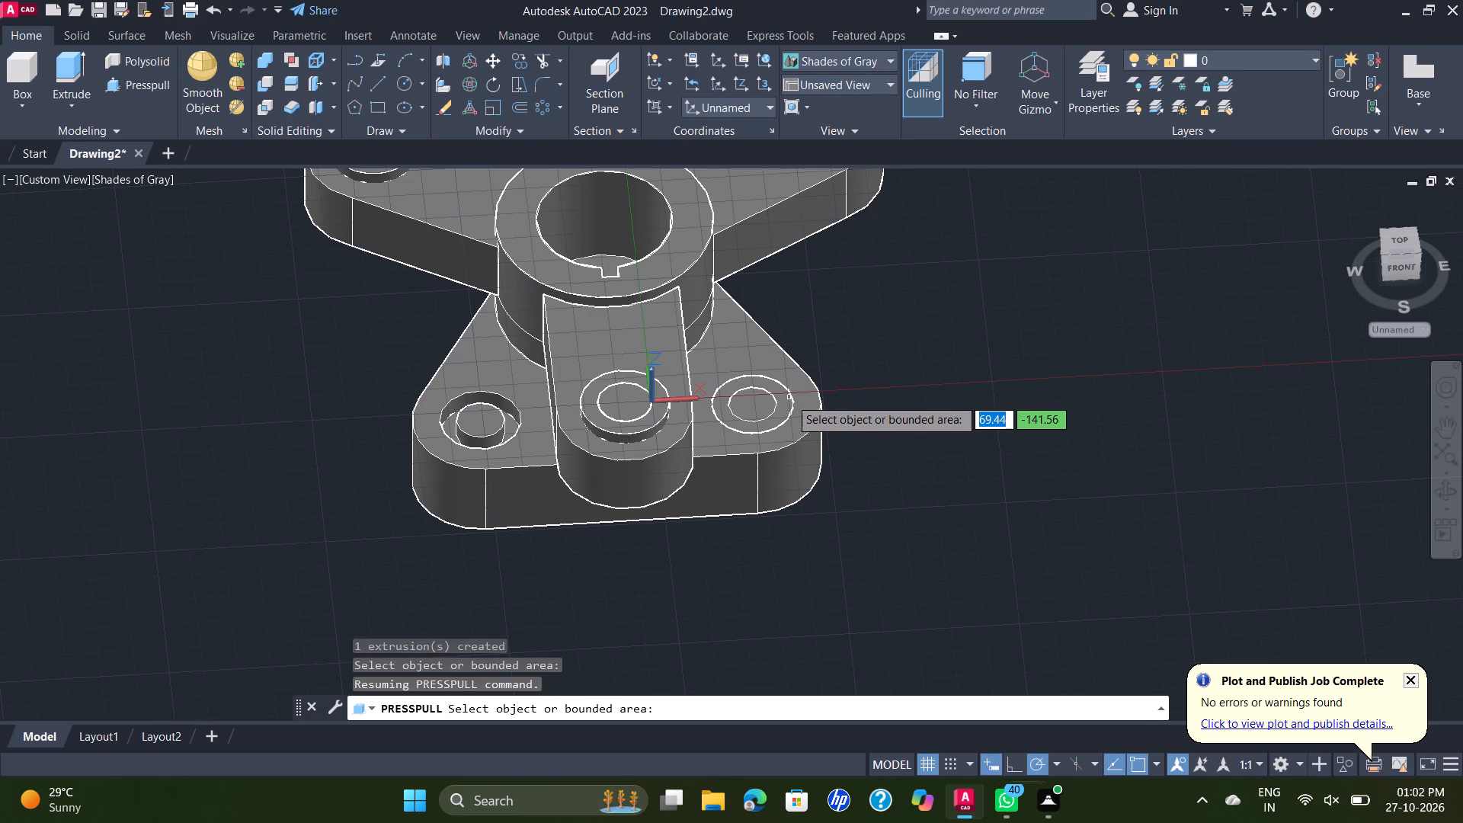
pyautogui.scroll(2, 789, 404)
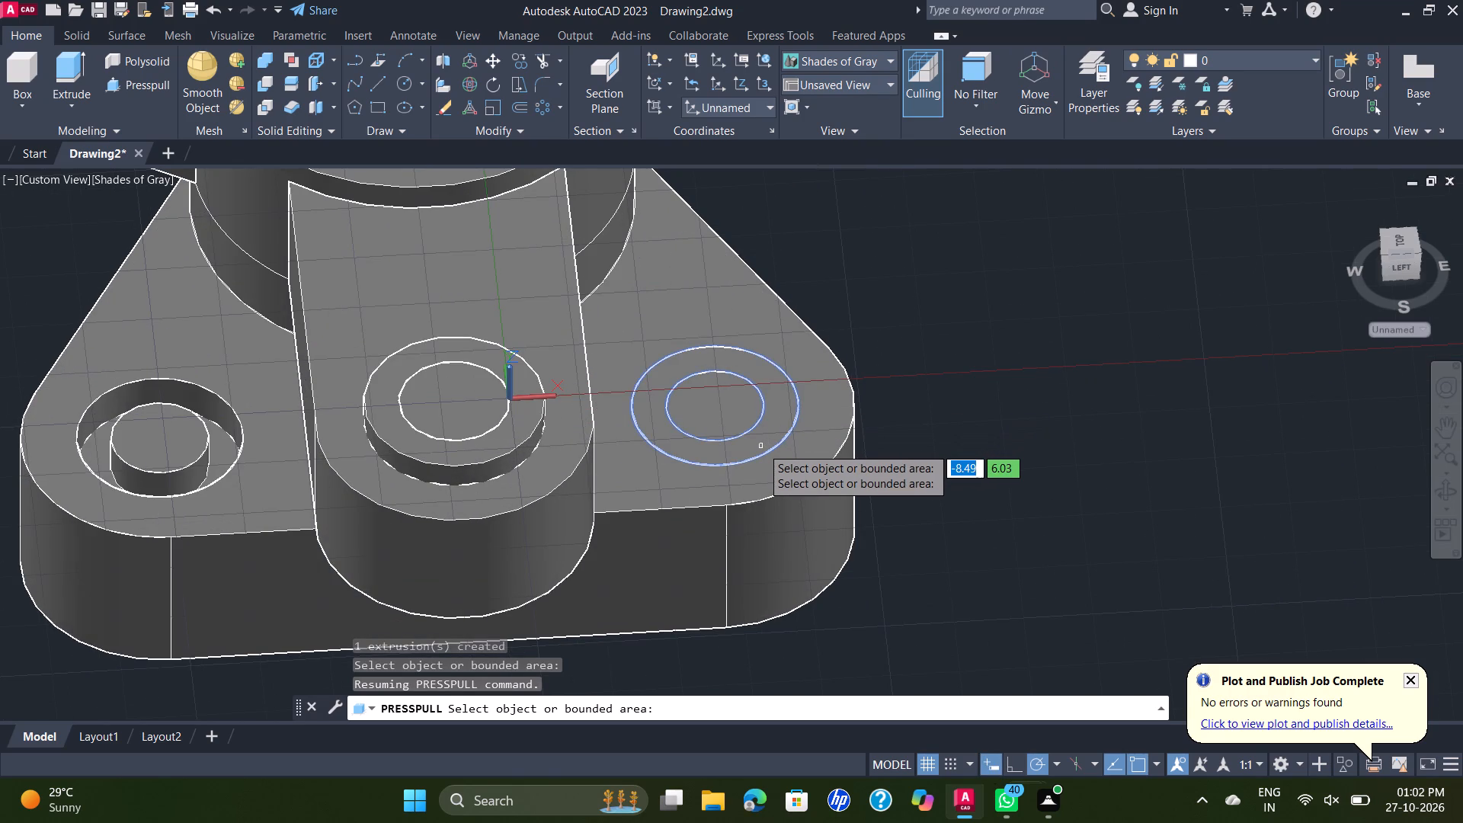
pyautogui.click(761, 447)
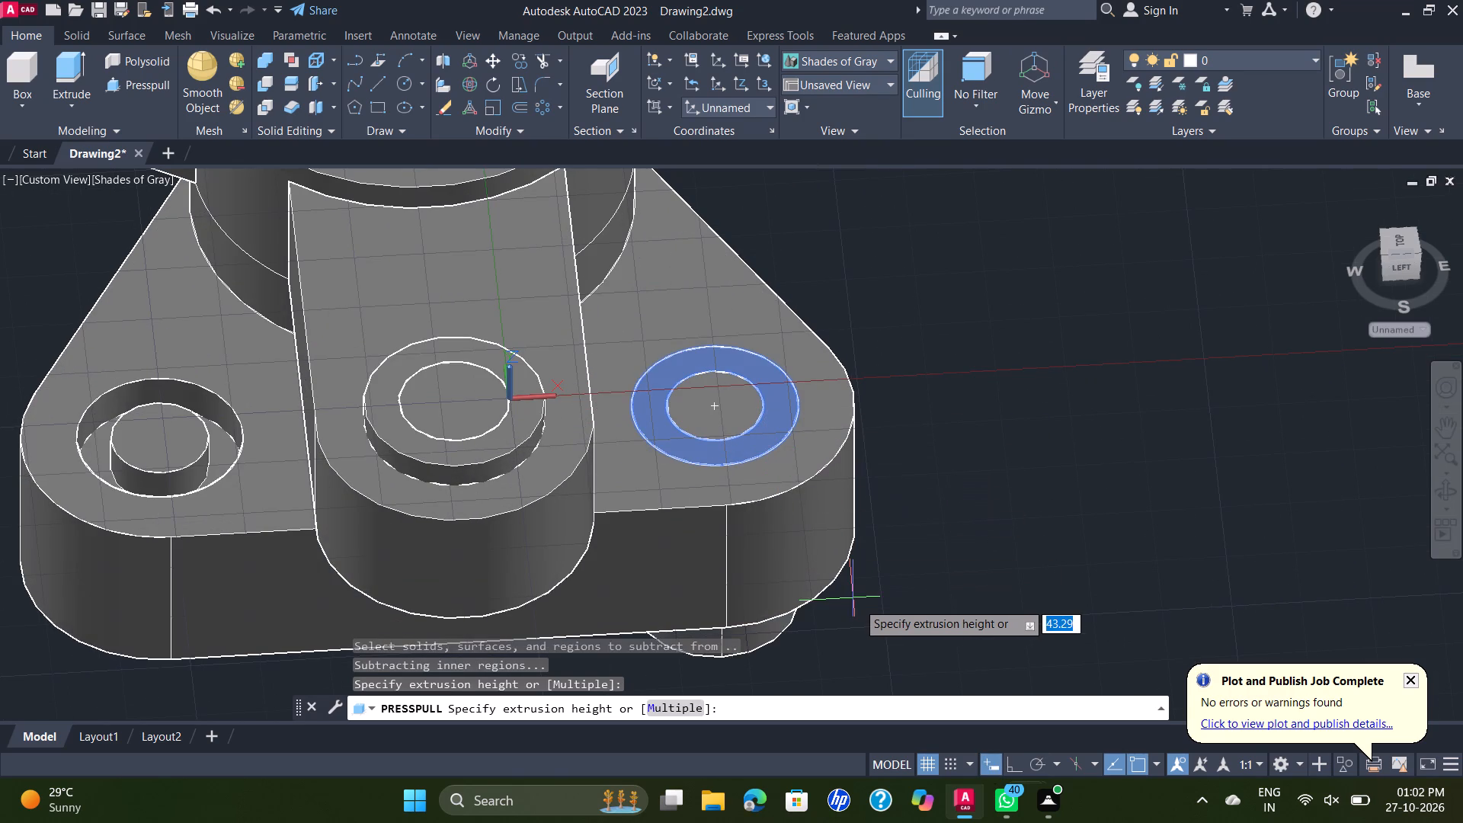
pyautogui.write('-6')
pyautogui.press('Return')
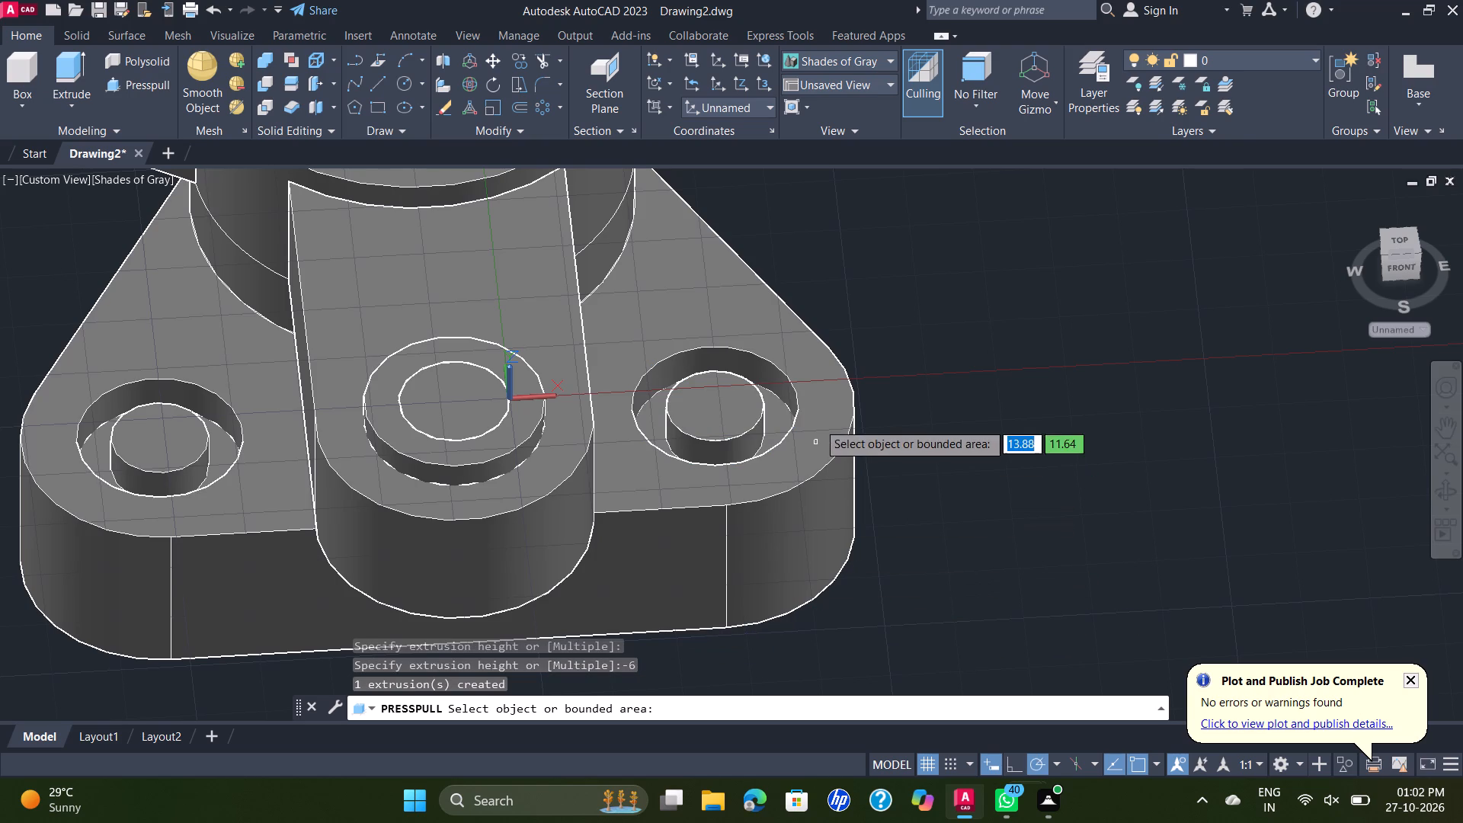
# Press-pull the inner circle of that second recessed corner downward through the plate.
pyautogui.click(721, 408)
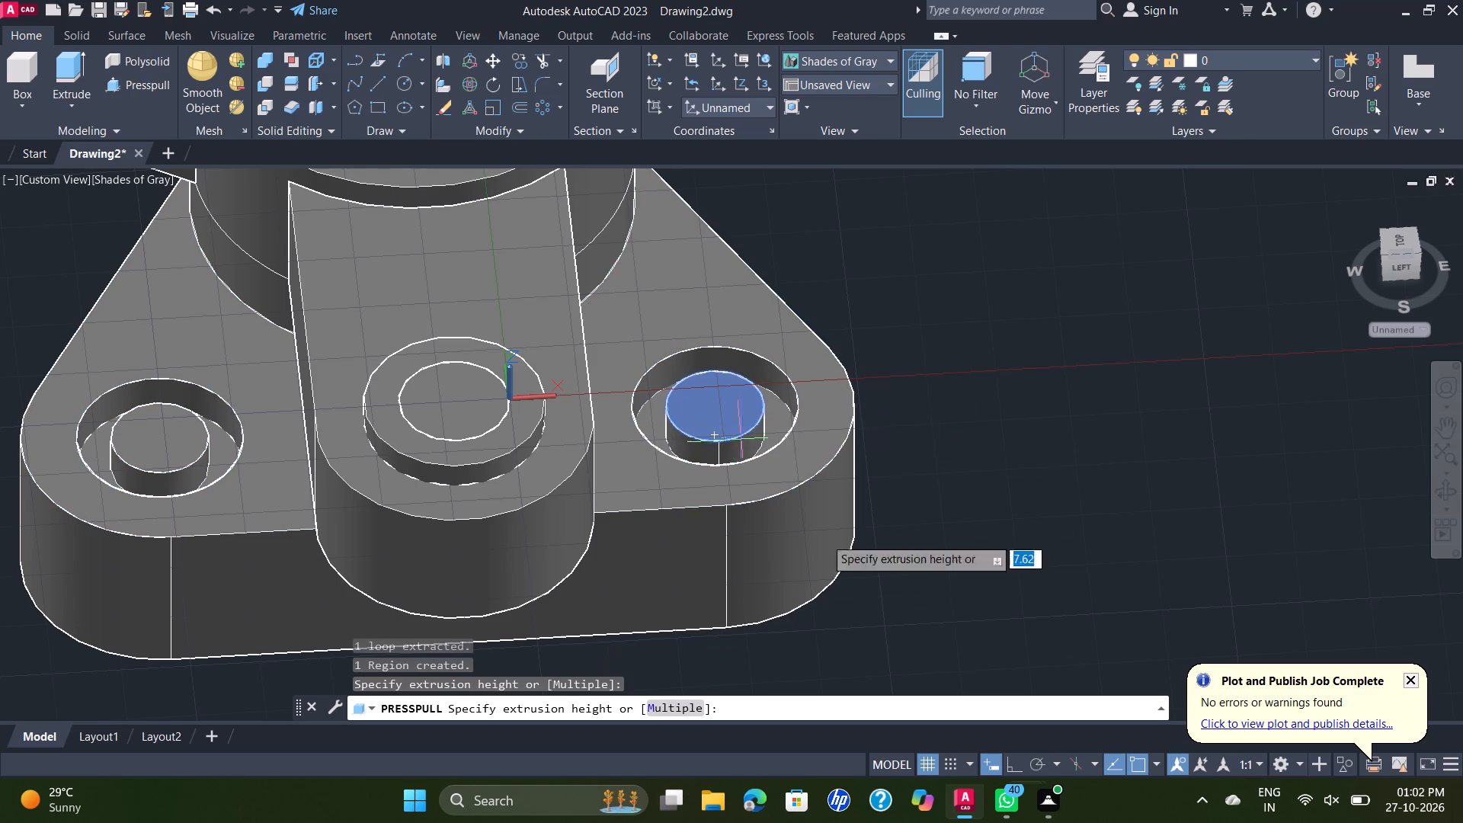
pyautogui.click(962, 654)
pyautogui.scroll(-1, 973, 495)
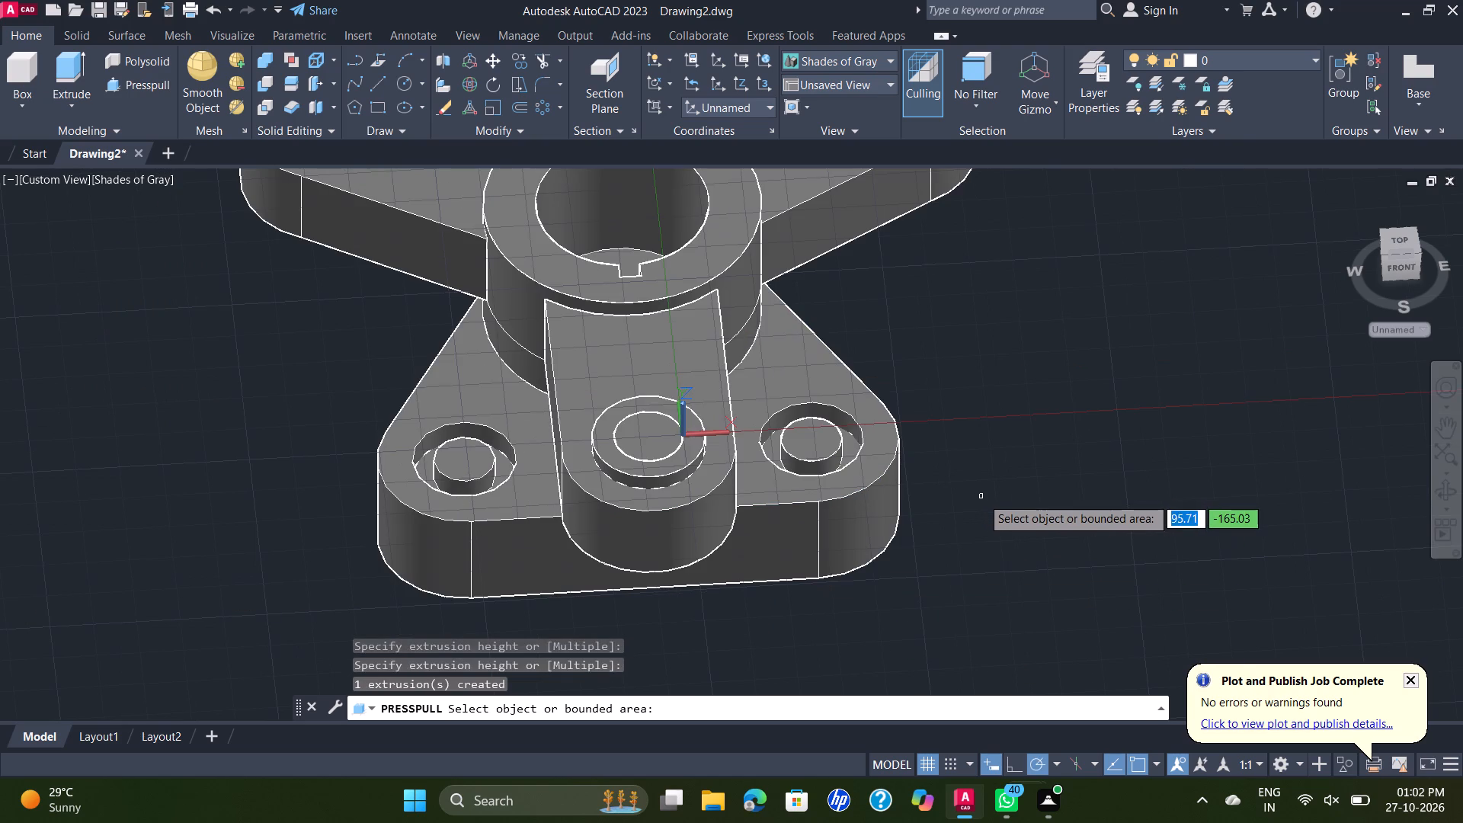
pyautogui.press('Escape')
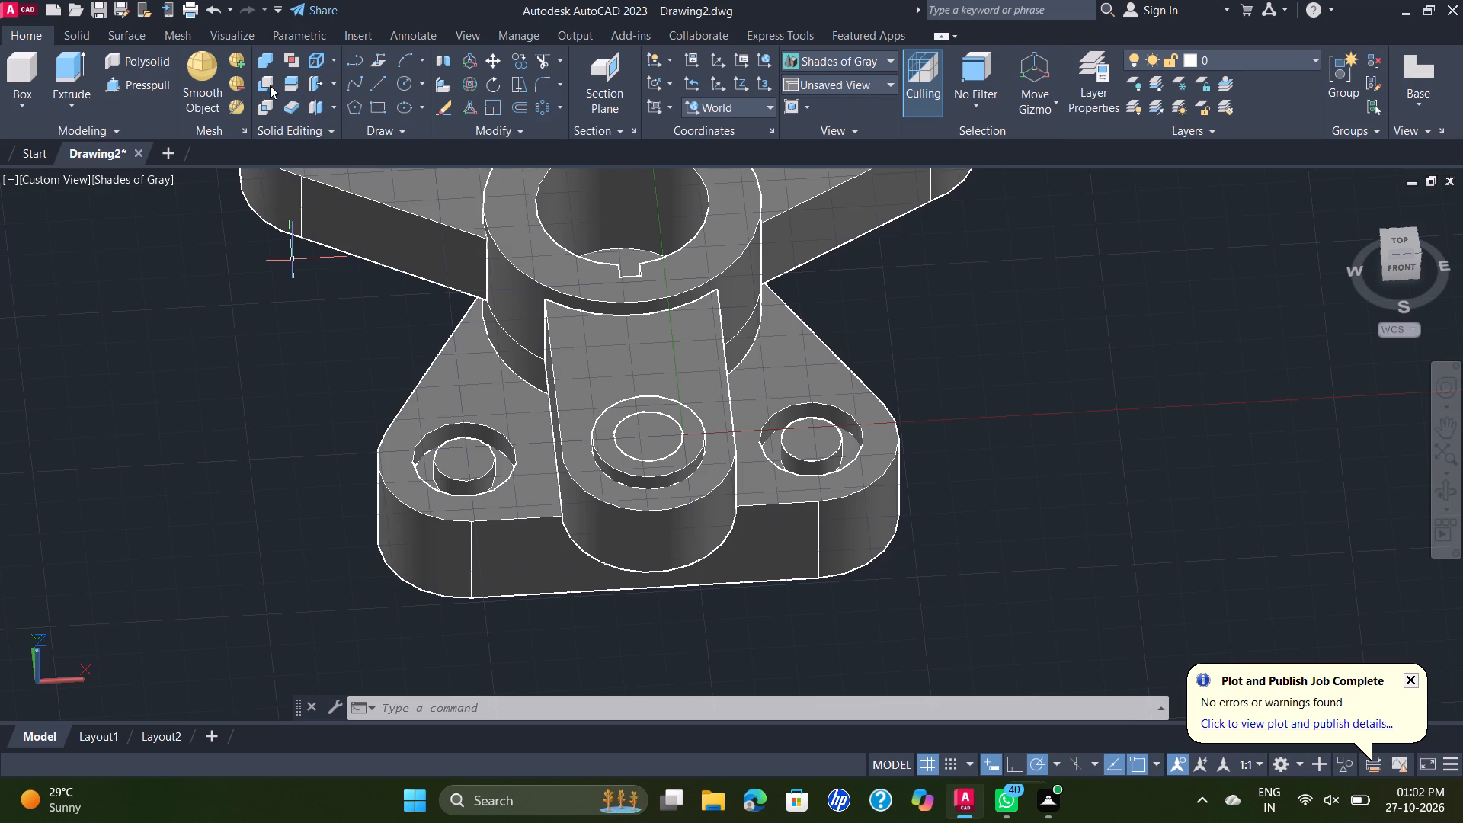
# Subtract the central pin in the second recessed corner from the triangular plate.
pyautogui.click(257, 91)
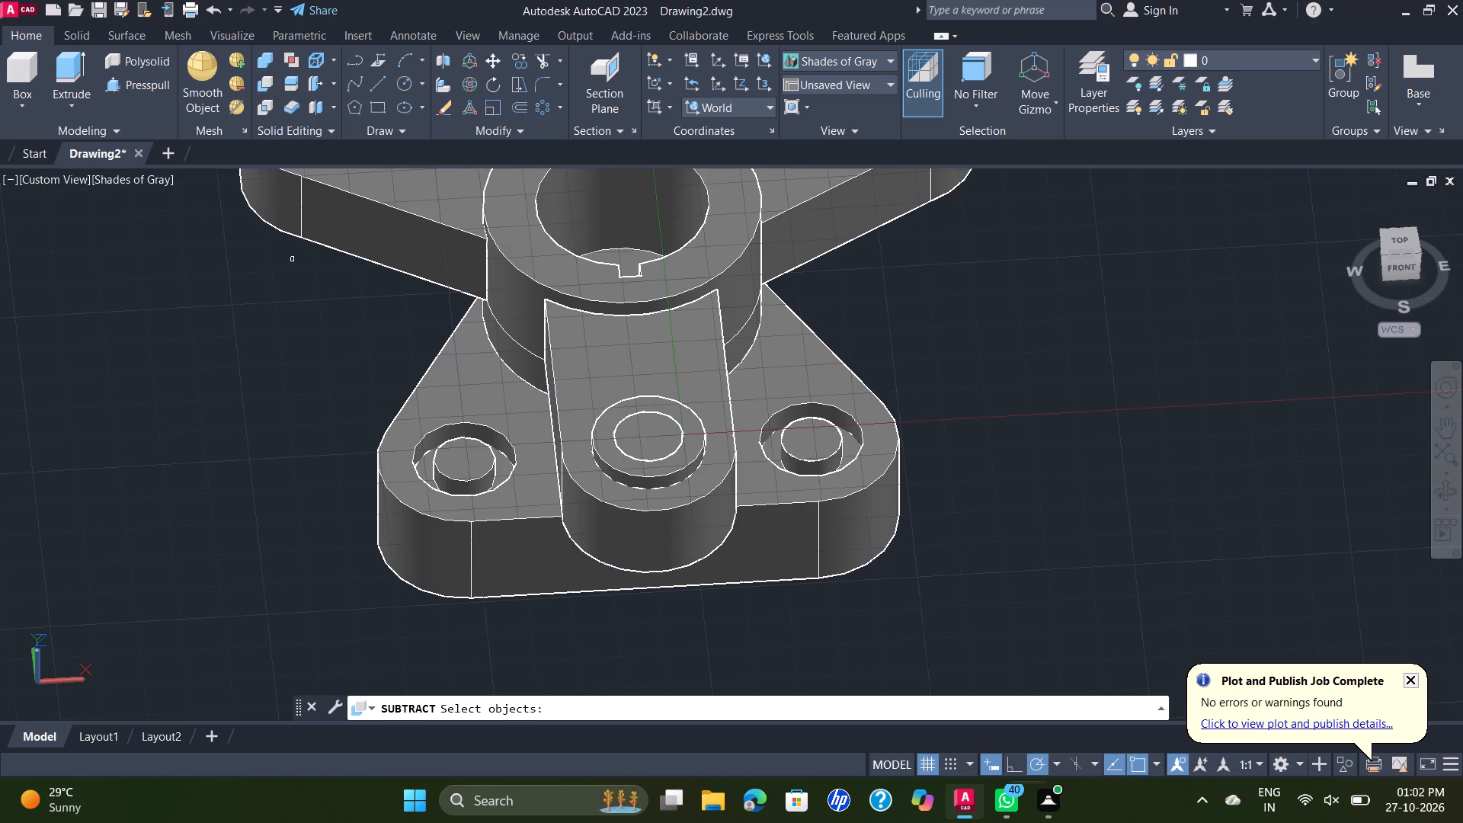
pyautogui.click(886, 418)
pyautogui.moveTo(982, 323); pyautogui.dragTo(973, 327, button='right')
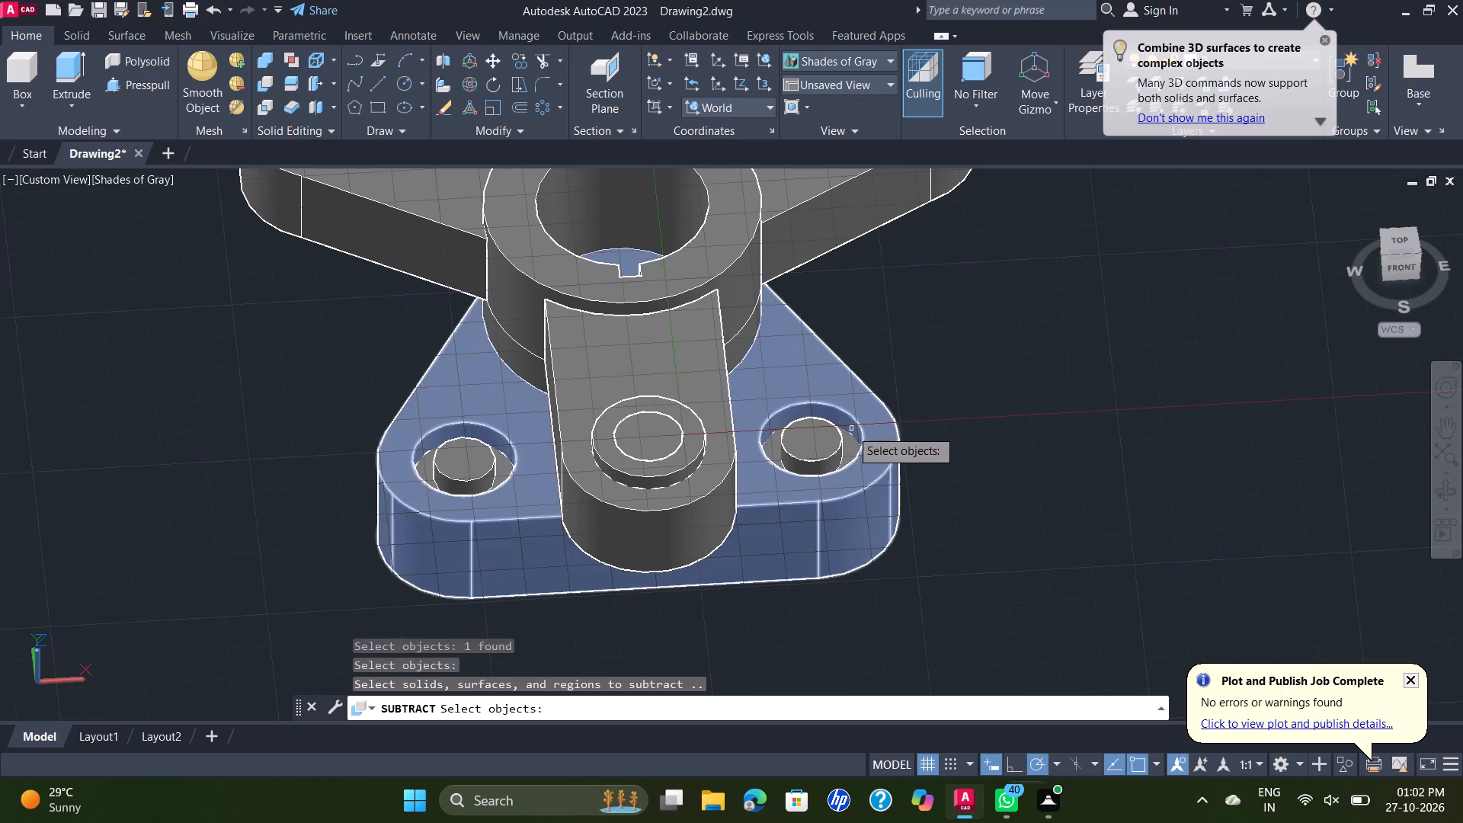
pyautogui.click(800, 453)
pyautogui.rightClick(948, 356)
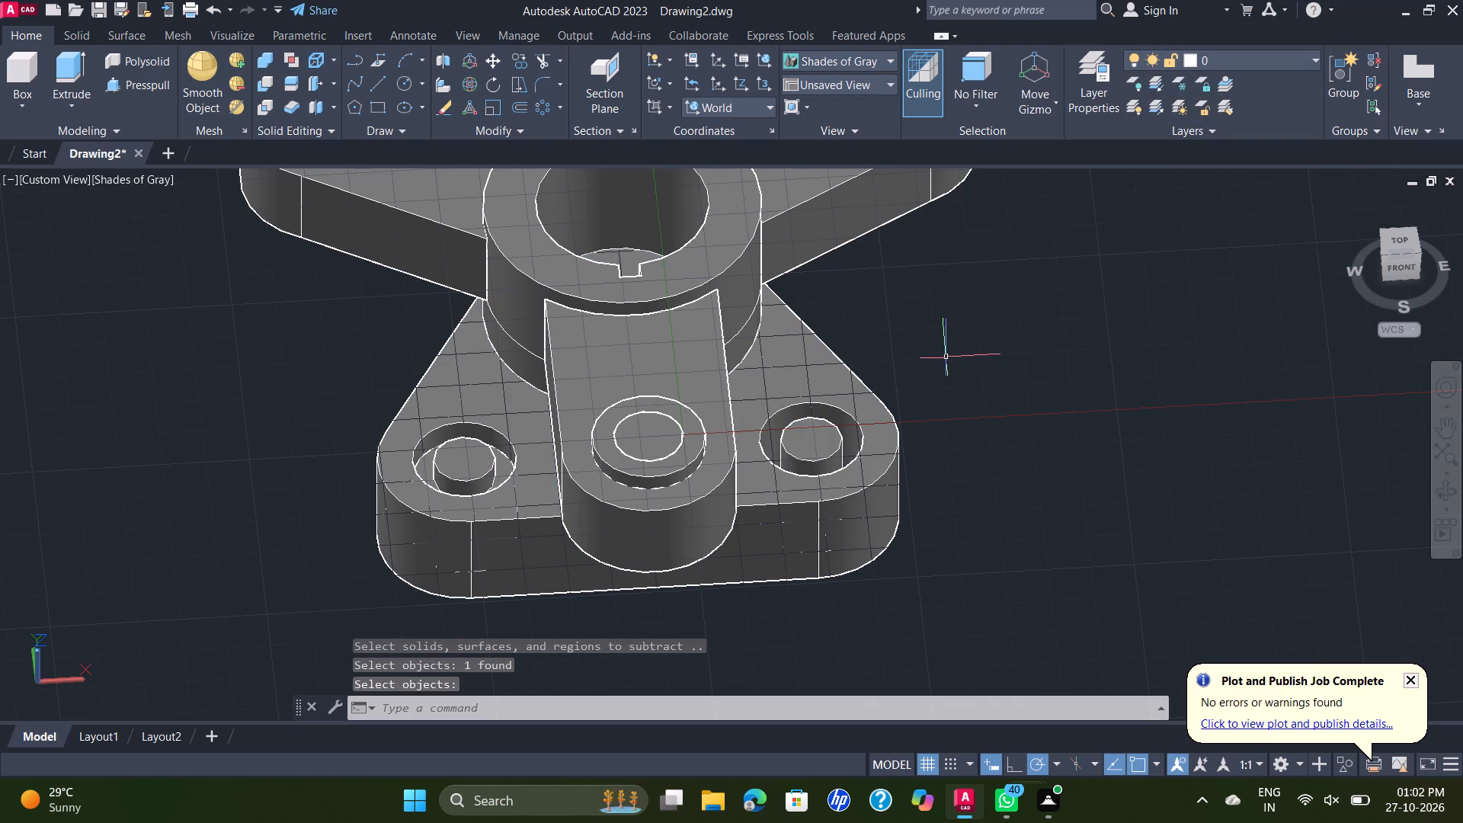
# Undo the last subtraction on the triangular plate.
pyautogui.keyDown('ctrl'); pyautogui.click(937, 355); pyautogui.keyUp('ctrl')
pyautogui.hotkey('ctrl', 'z')
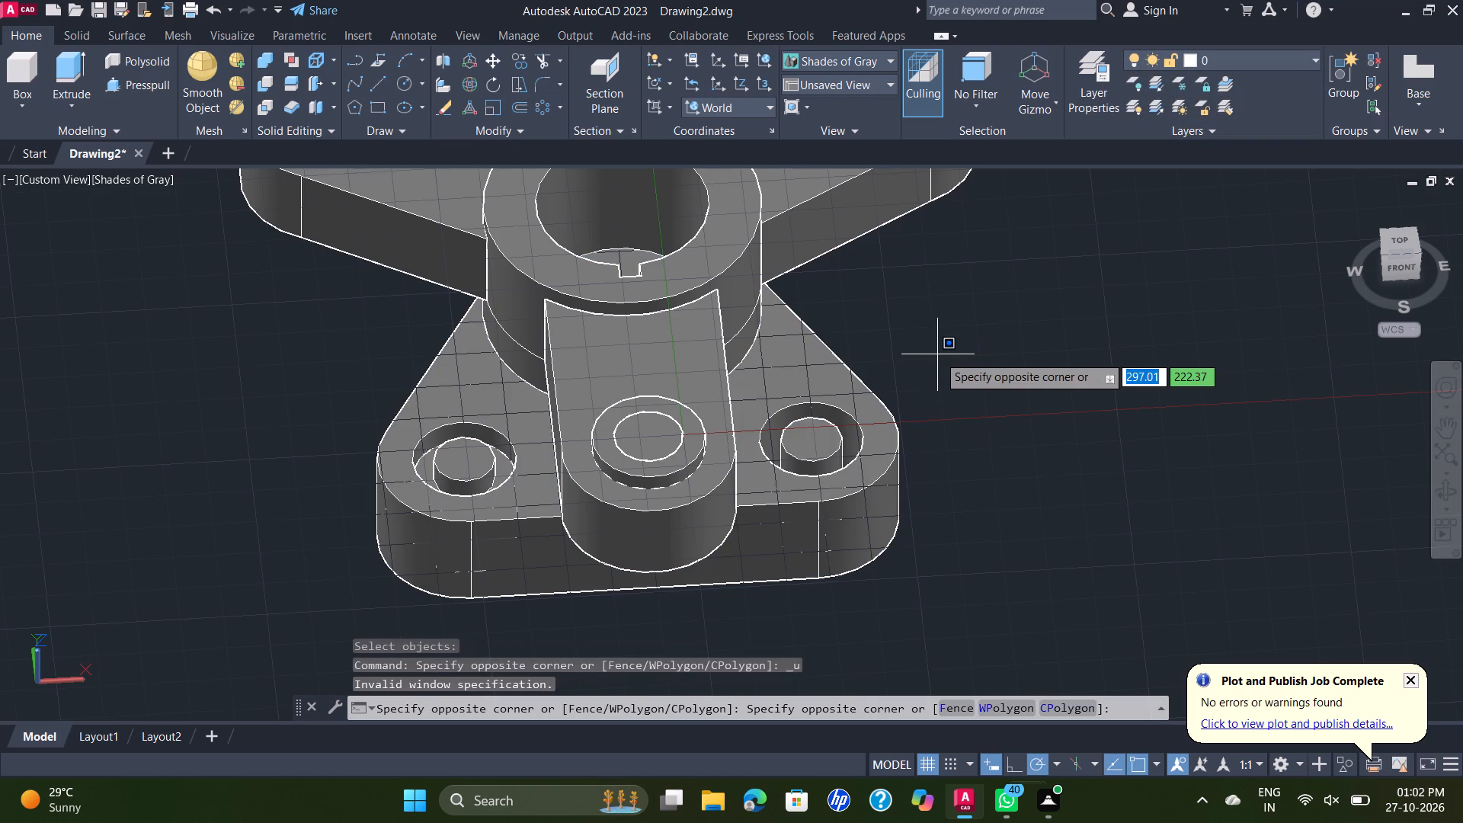
pyautogui.press('Escape')
pyautogui.hotkey('ctrl', 'z')
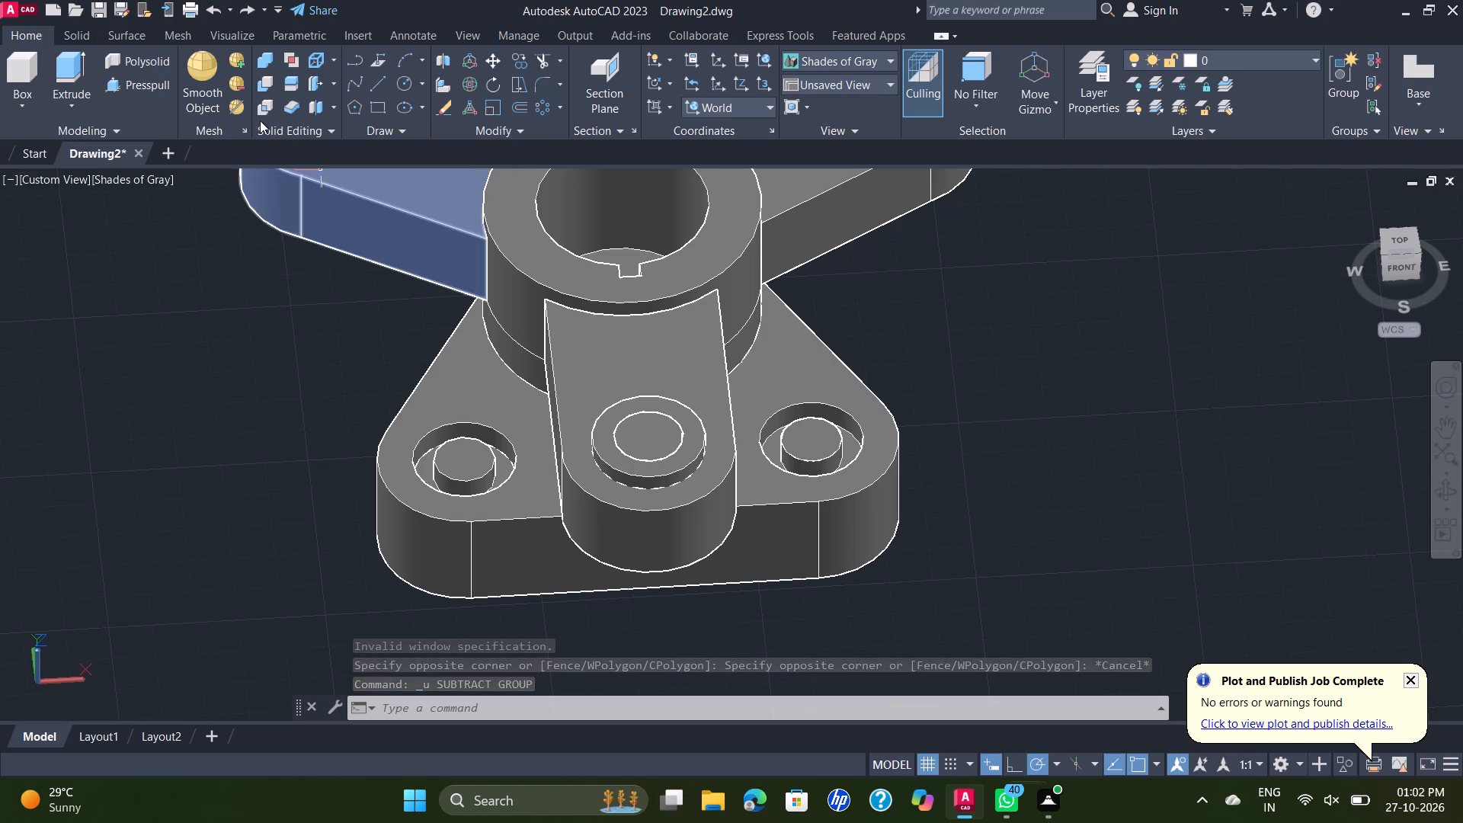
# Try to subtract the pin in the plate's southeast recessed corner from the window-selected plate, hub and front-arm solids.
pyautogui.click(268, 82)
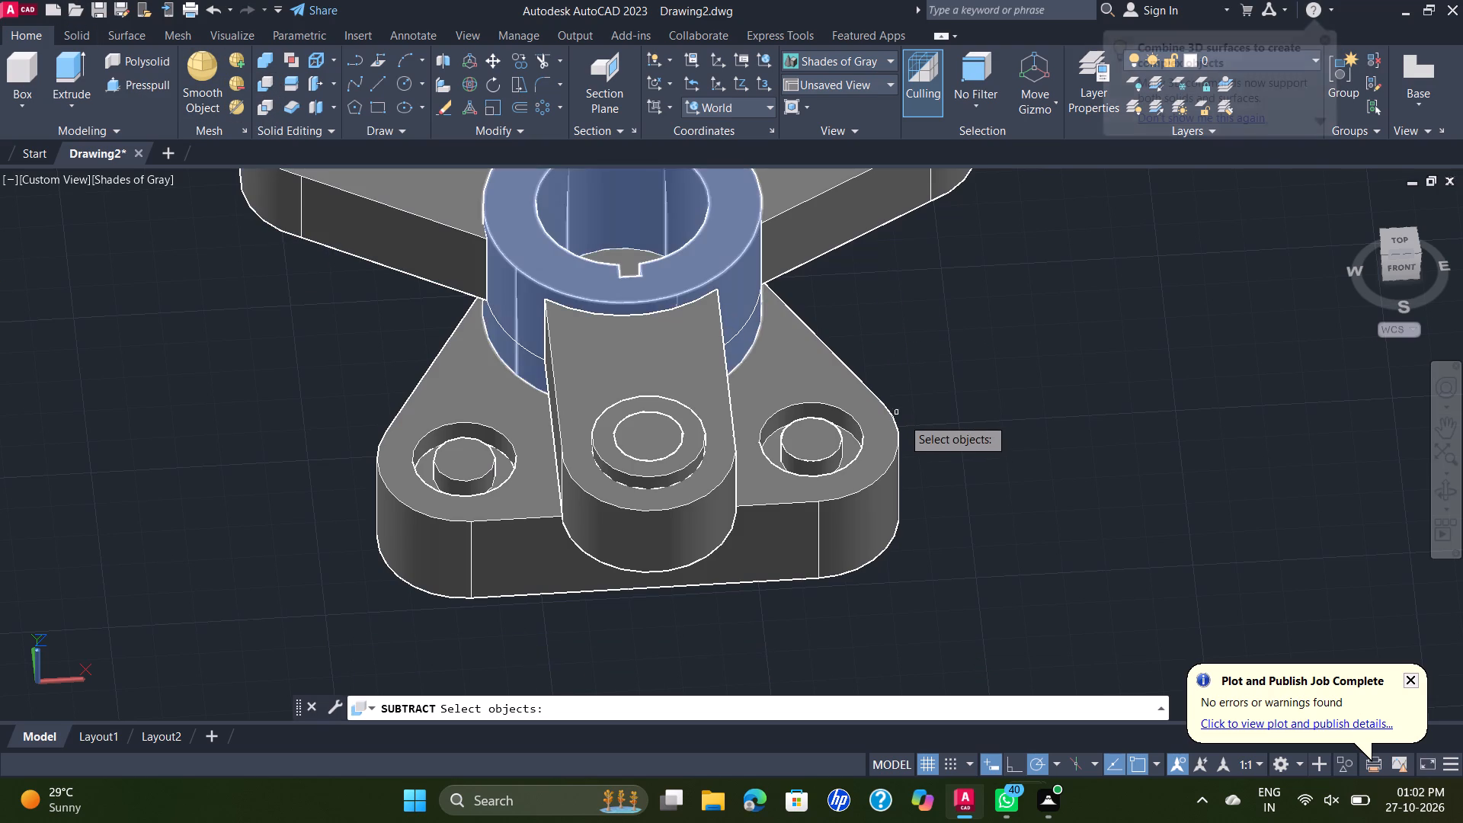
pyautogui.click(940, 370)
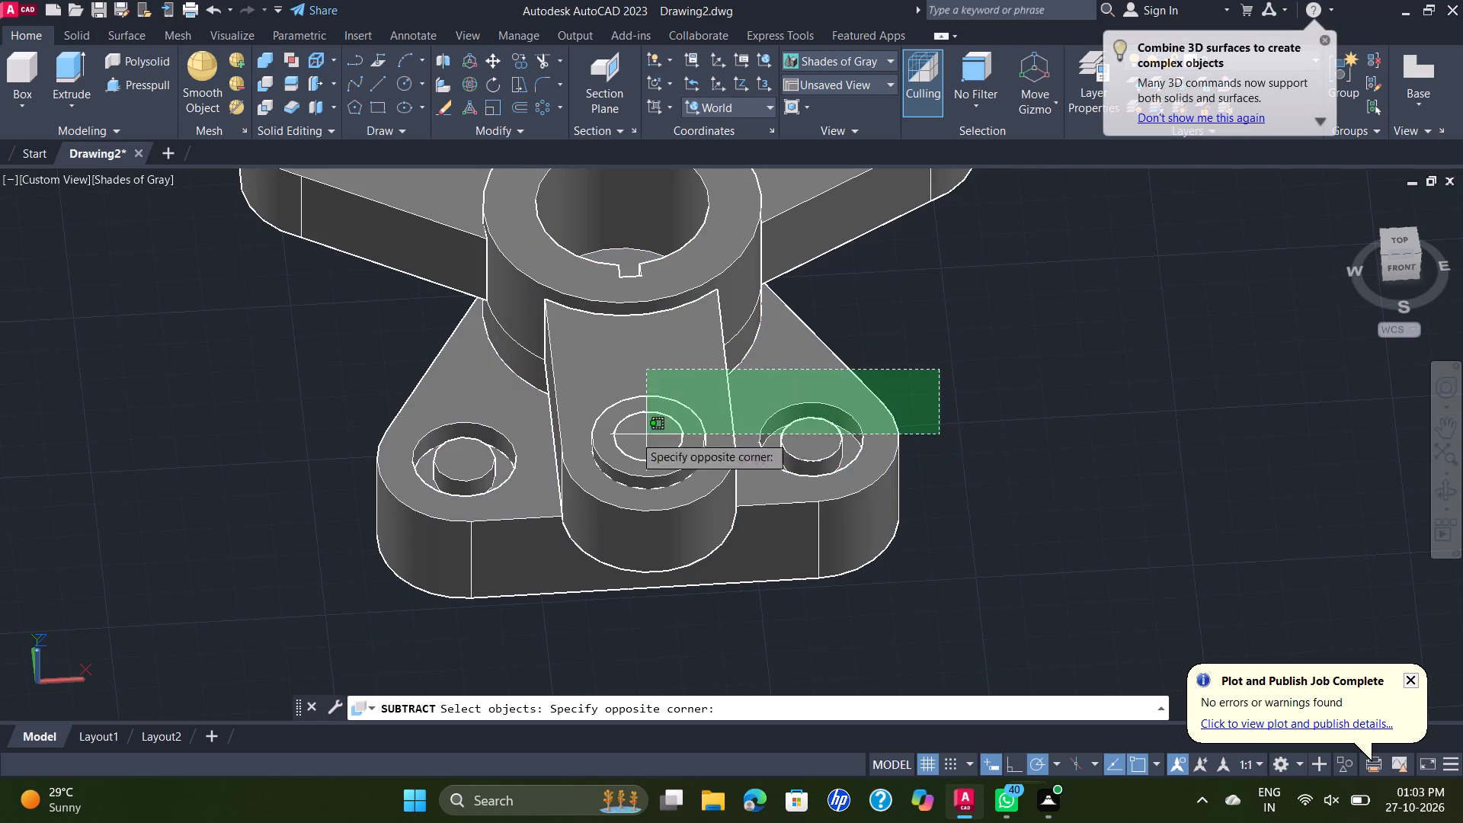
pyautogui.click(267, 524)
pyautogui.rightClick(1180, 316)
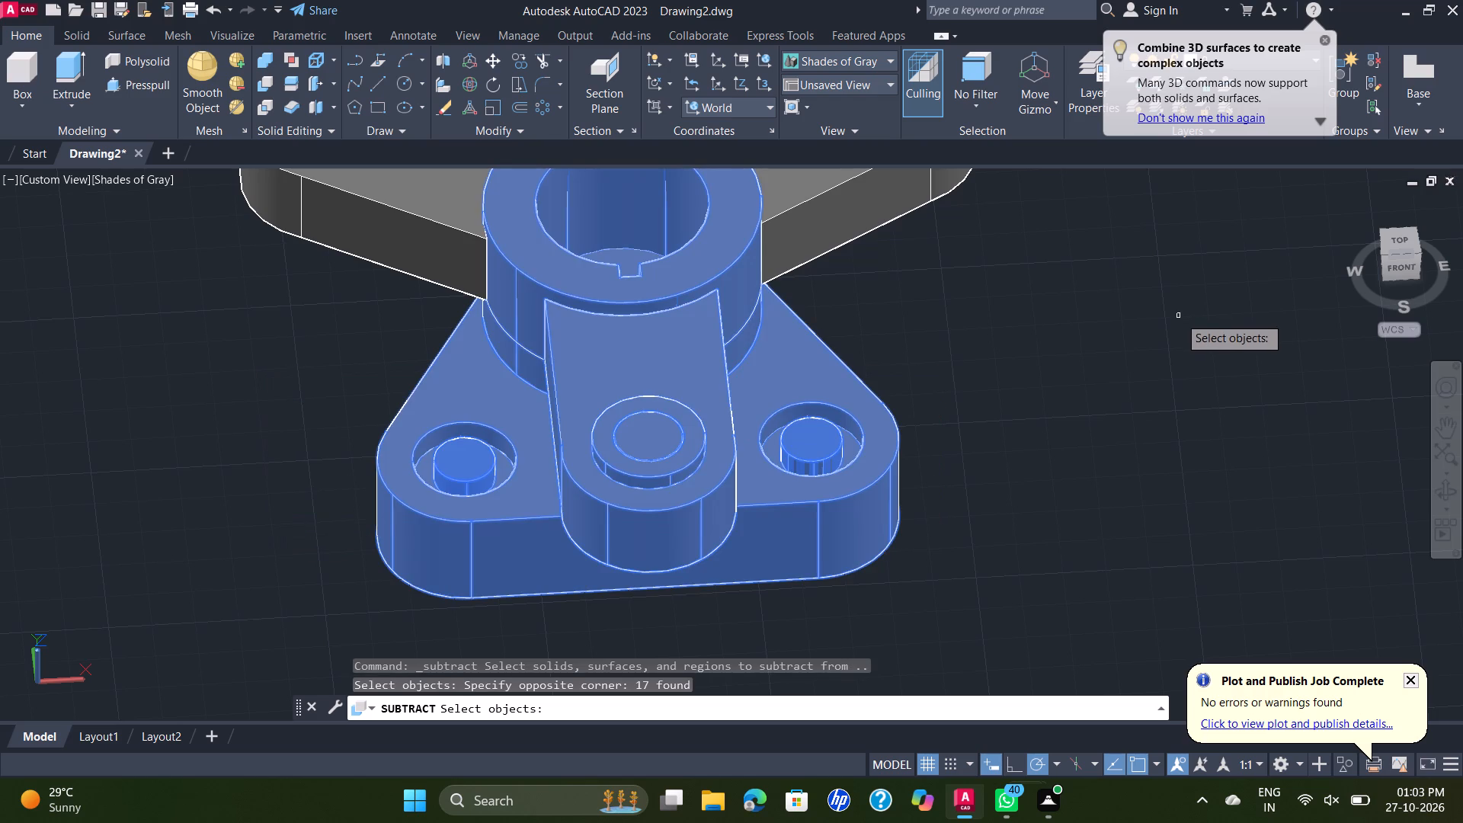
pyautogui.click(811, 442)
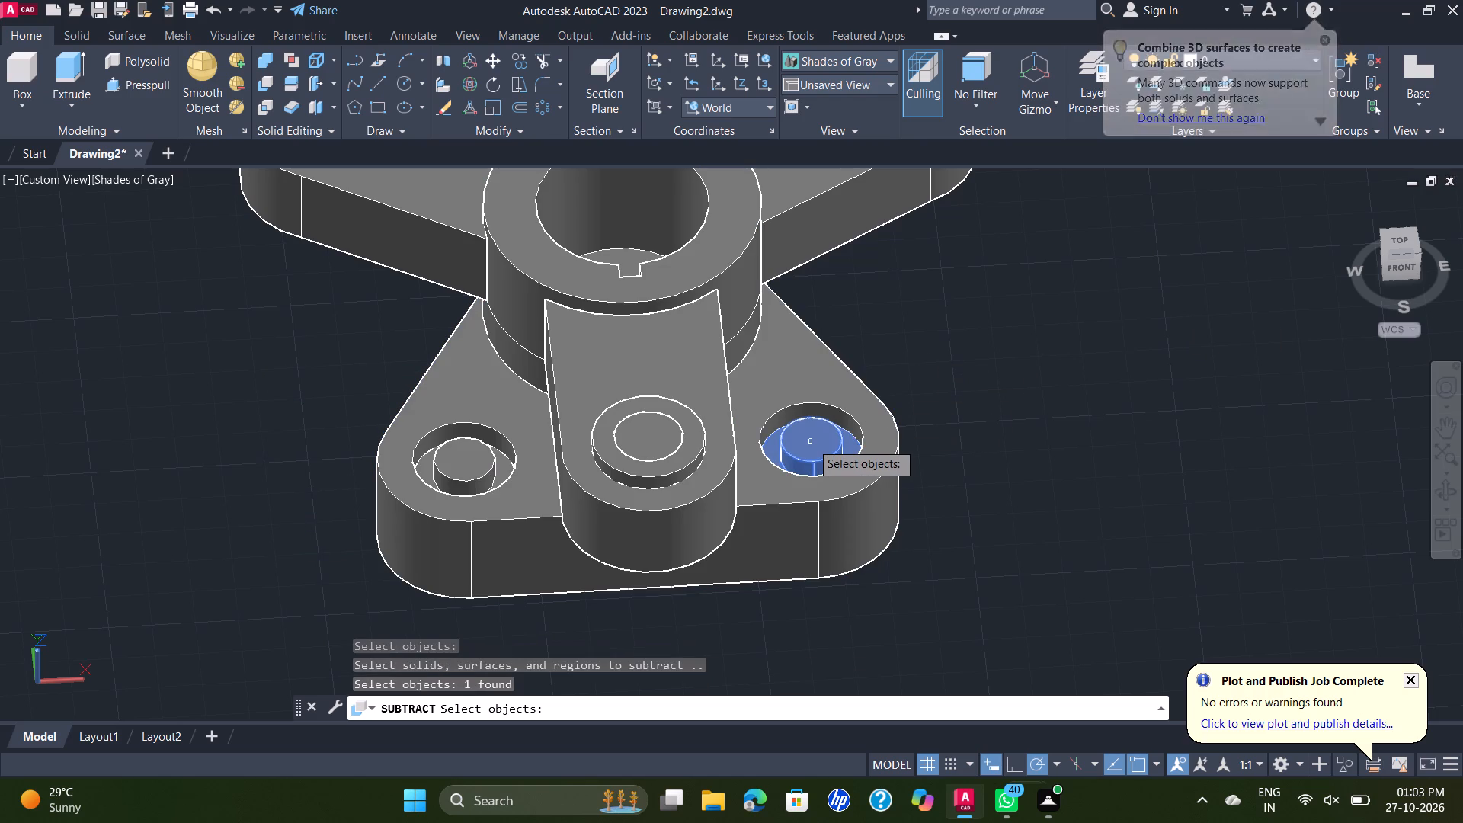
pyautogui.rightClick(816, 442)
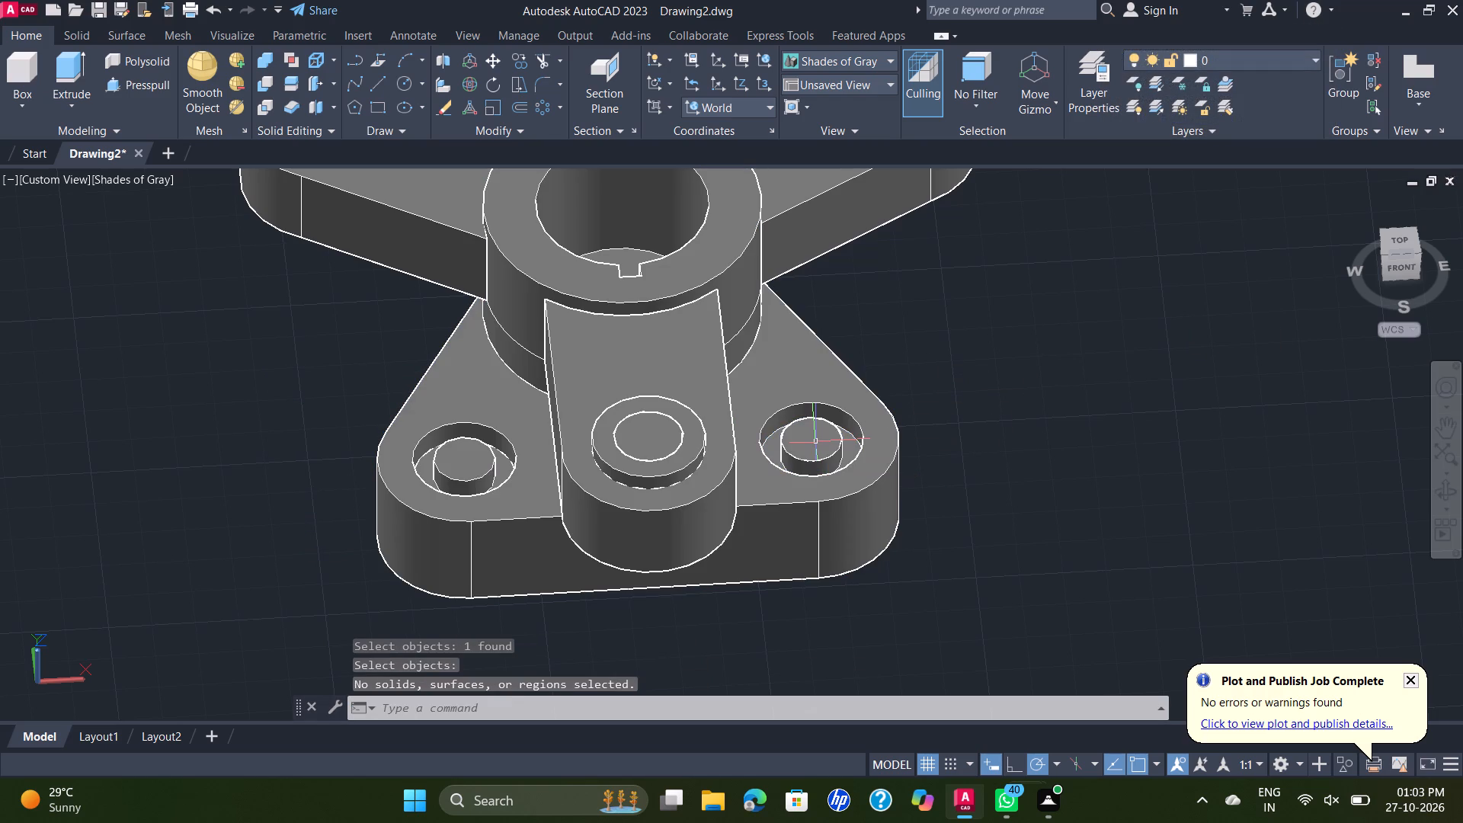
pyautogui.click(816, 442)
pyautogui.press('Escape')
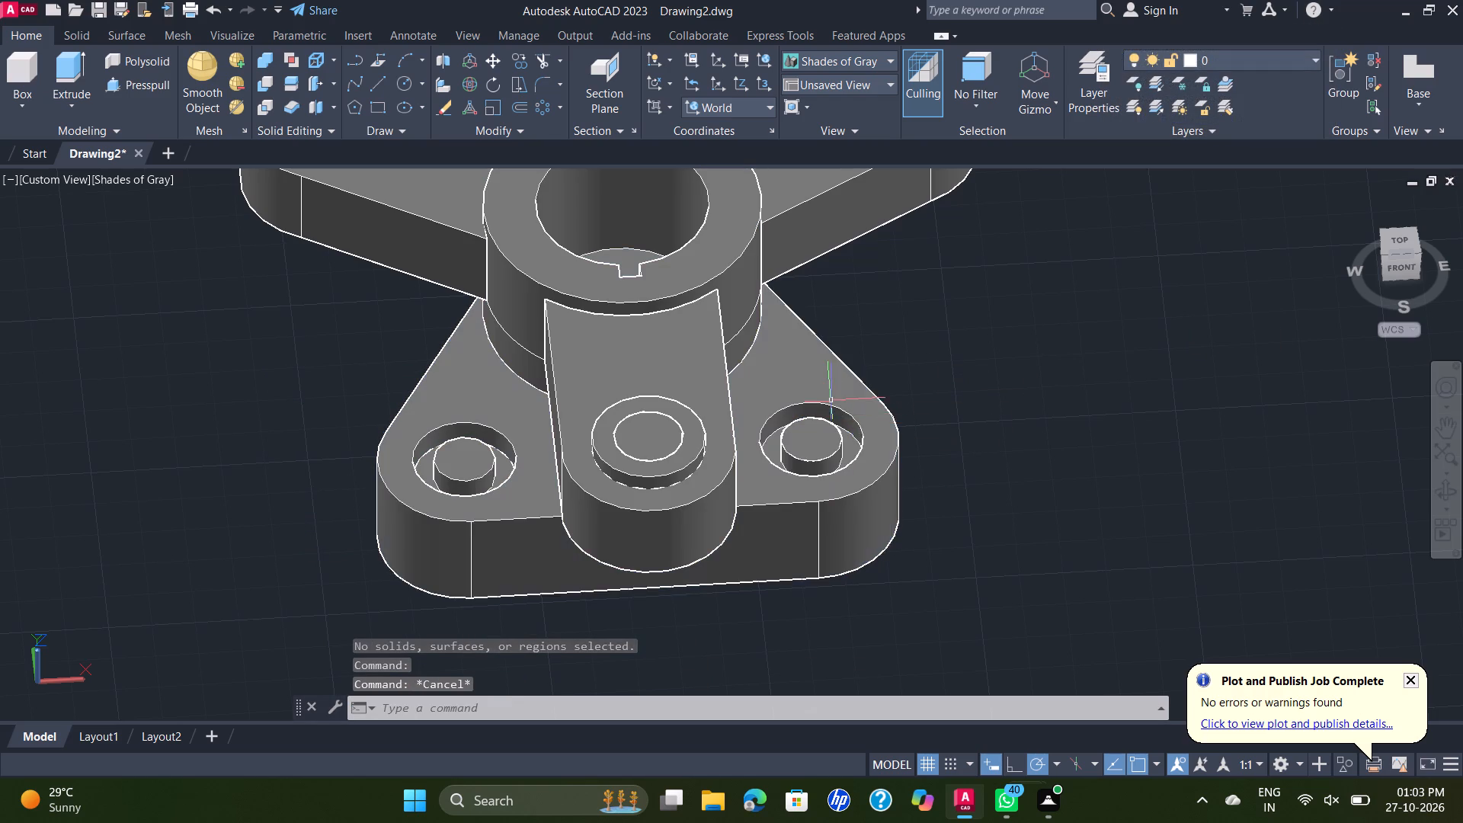
# Erase the separate pin solid inside the triangular plate's southeast recessed corner.
pyautogui.click(835, 434)
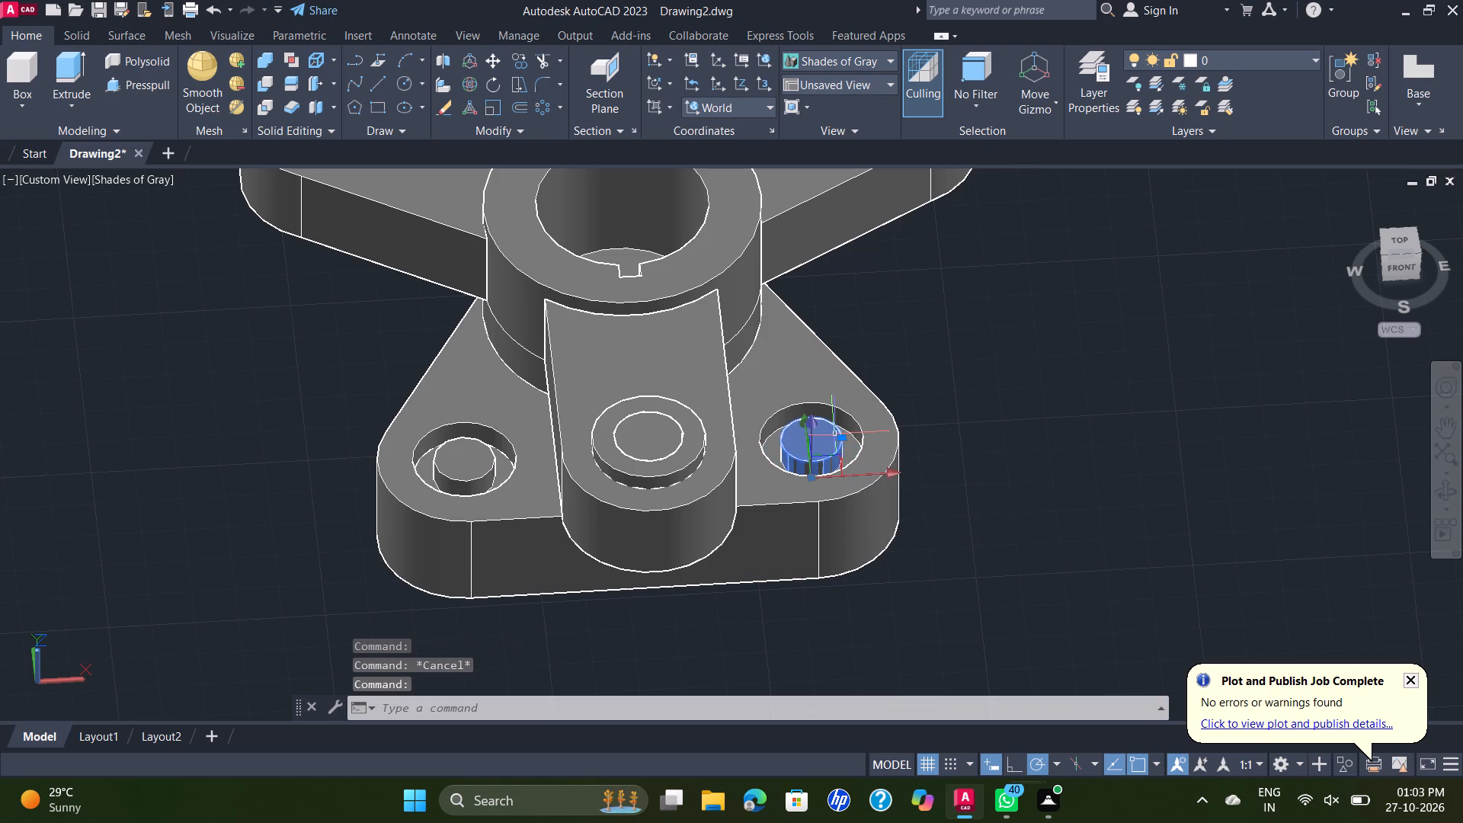
pyautogui.press('Delete')
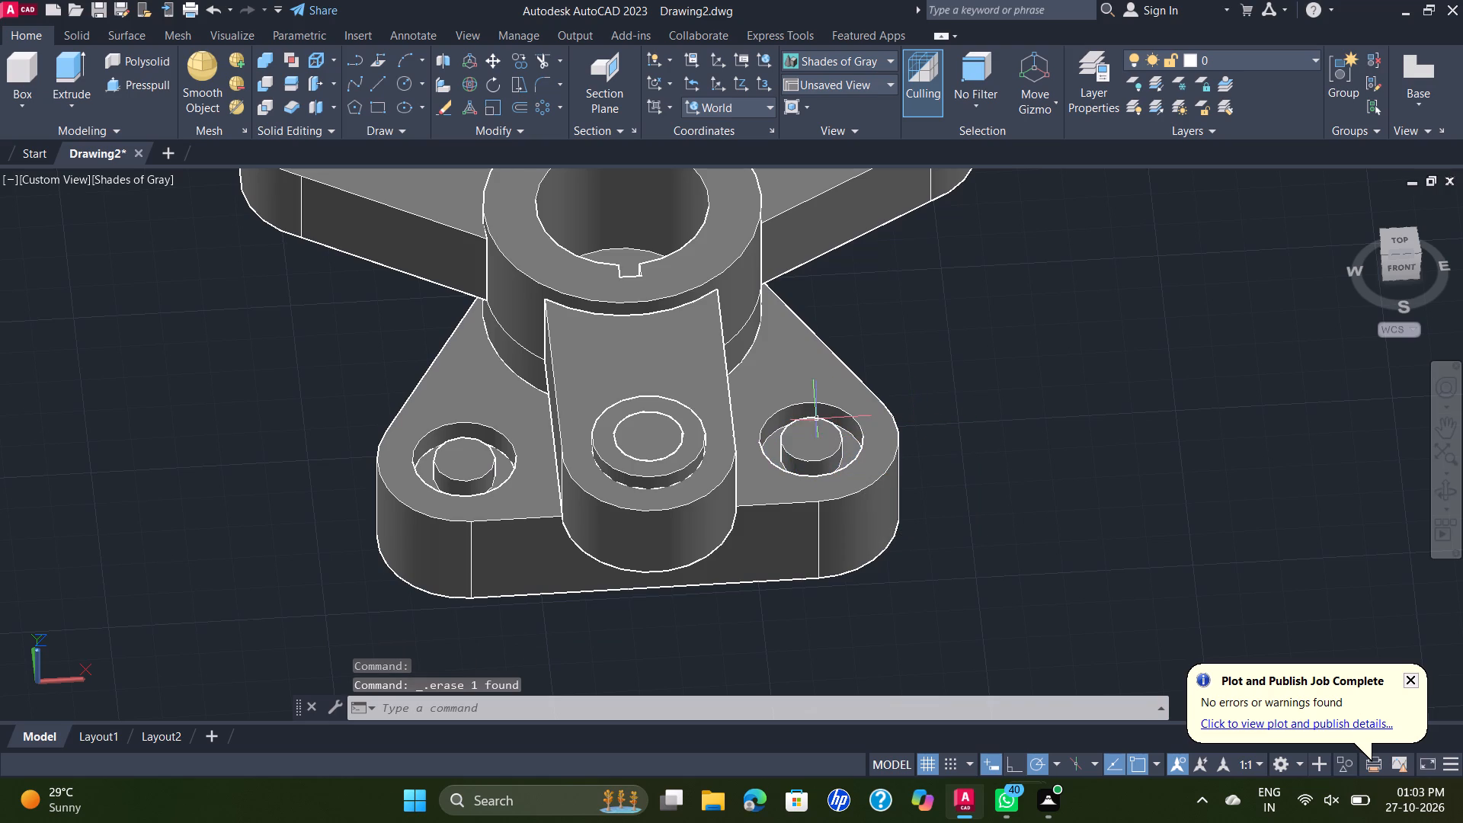
pyautogui.click(814, 439)
pyautogui.press('Escape')
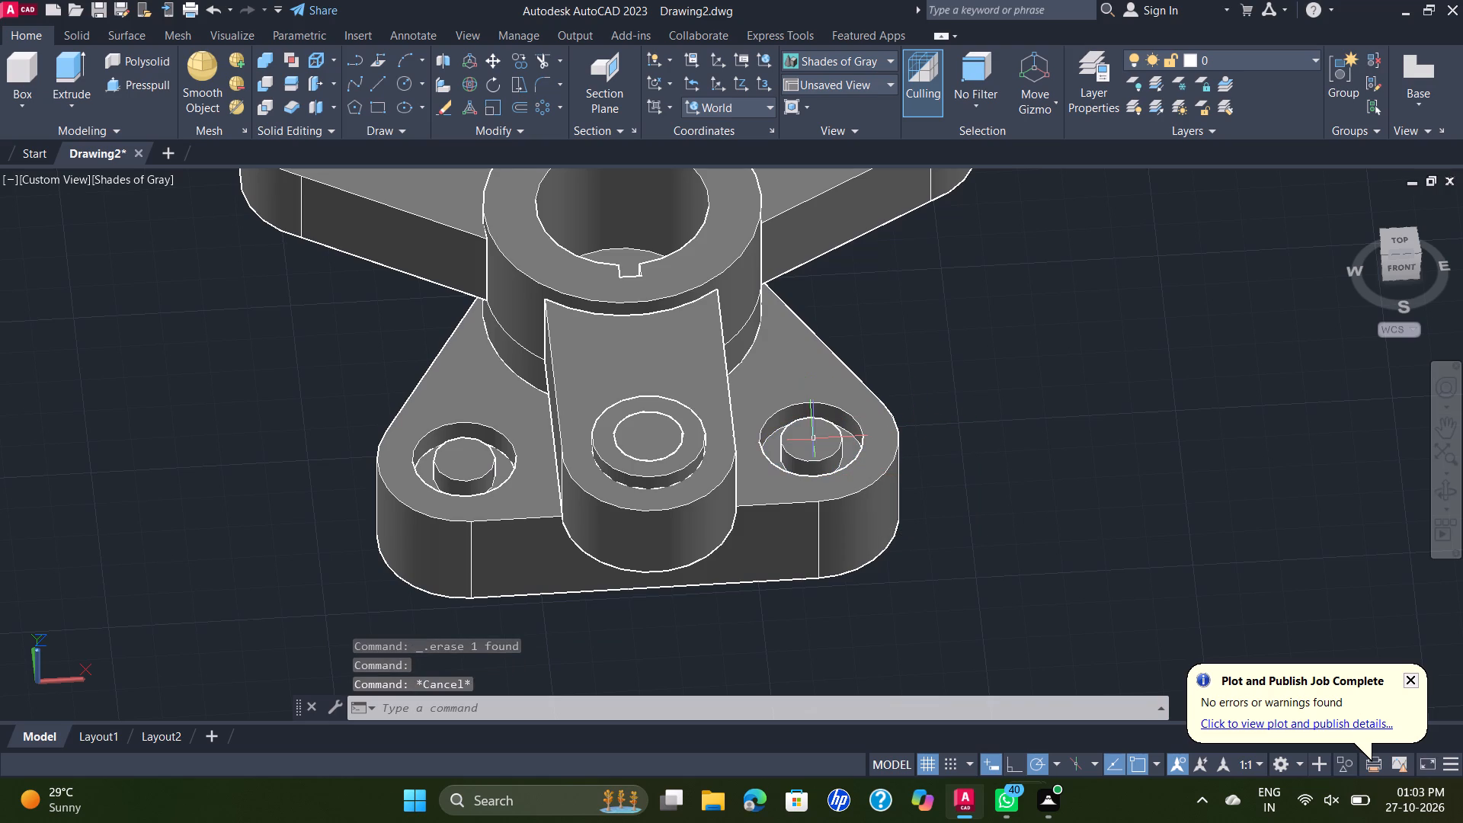
pyautogui.click(821, 441)
pyautogui.press('Escape')
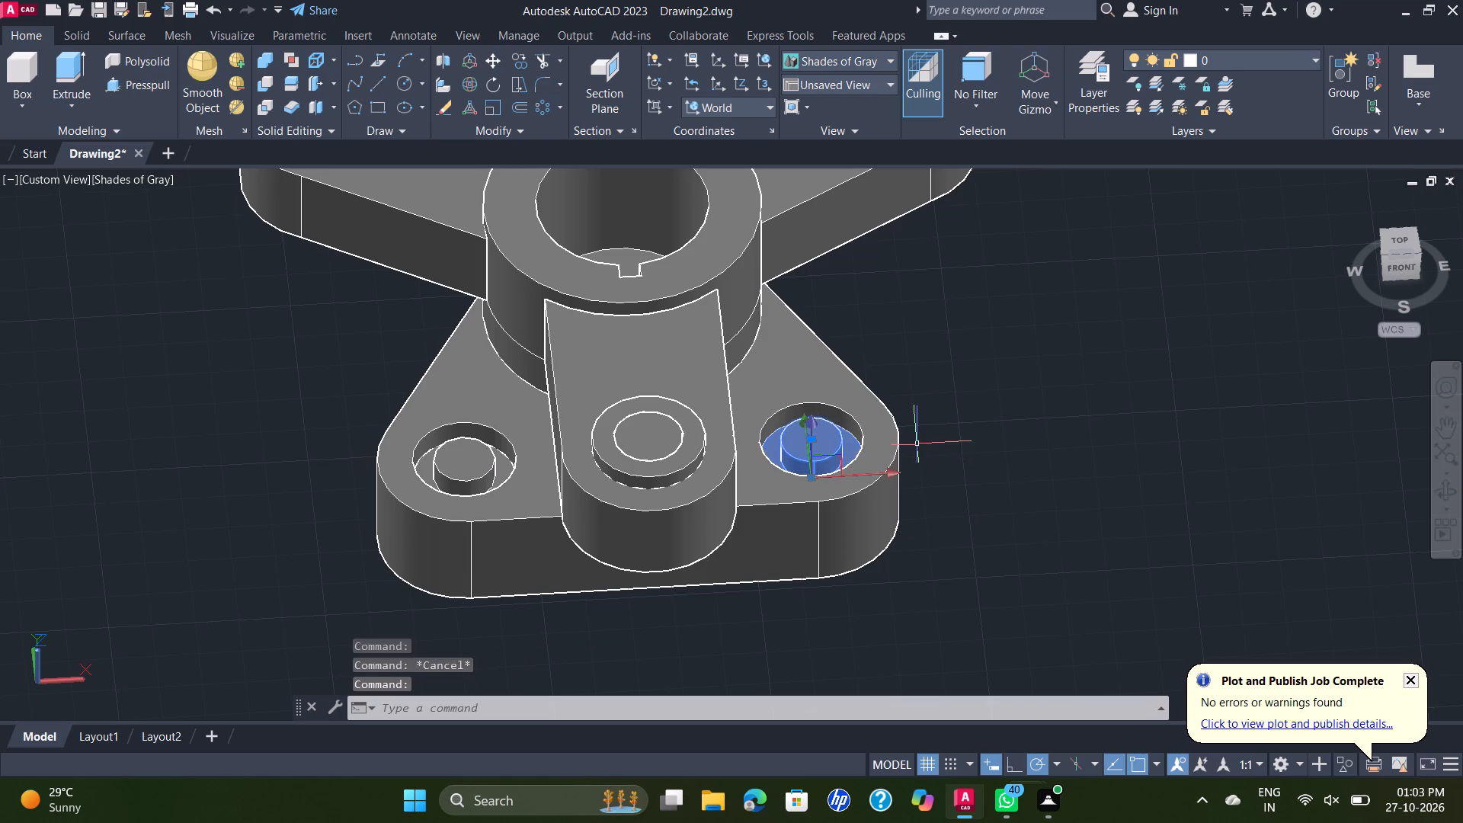
# Press-pull the inner pin faces of the plate's southeast and southwest recessed corners downward, past the plate's underside.
pyautogui.click(123, 85)
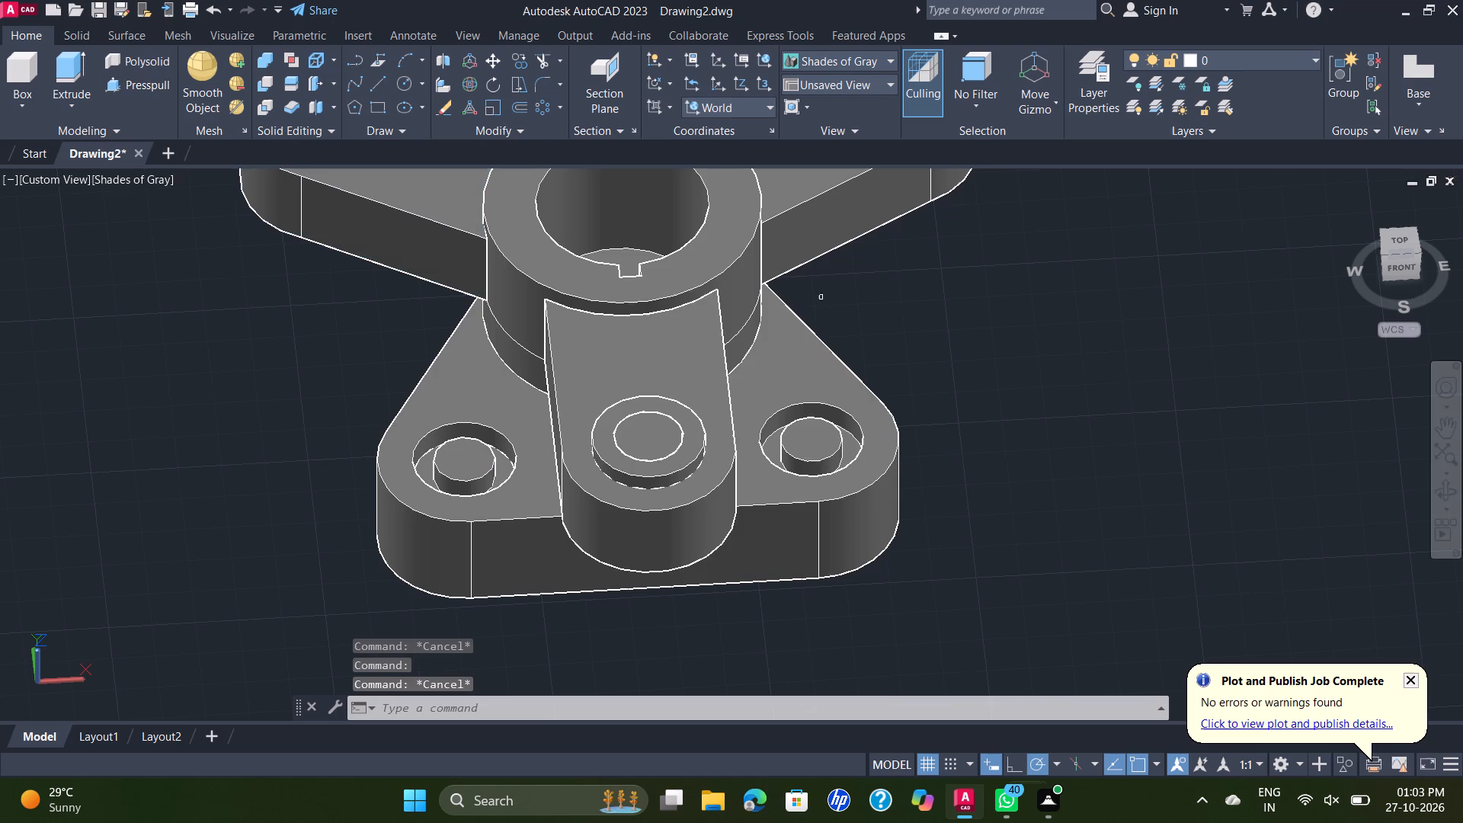
pyautogui.click(815, 450)
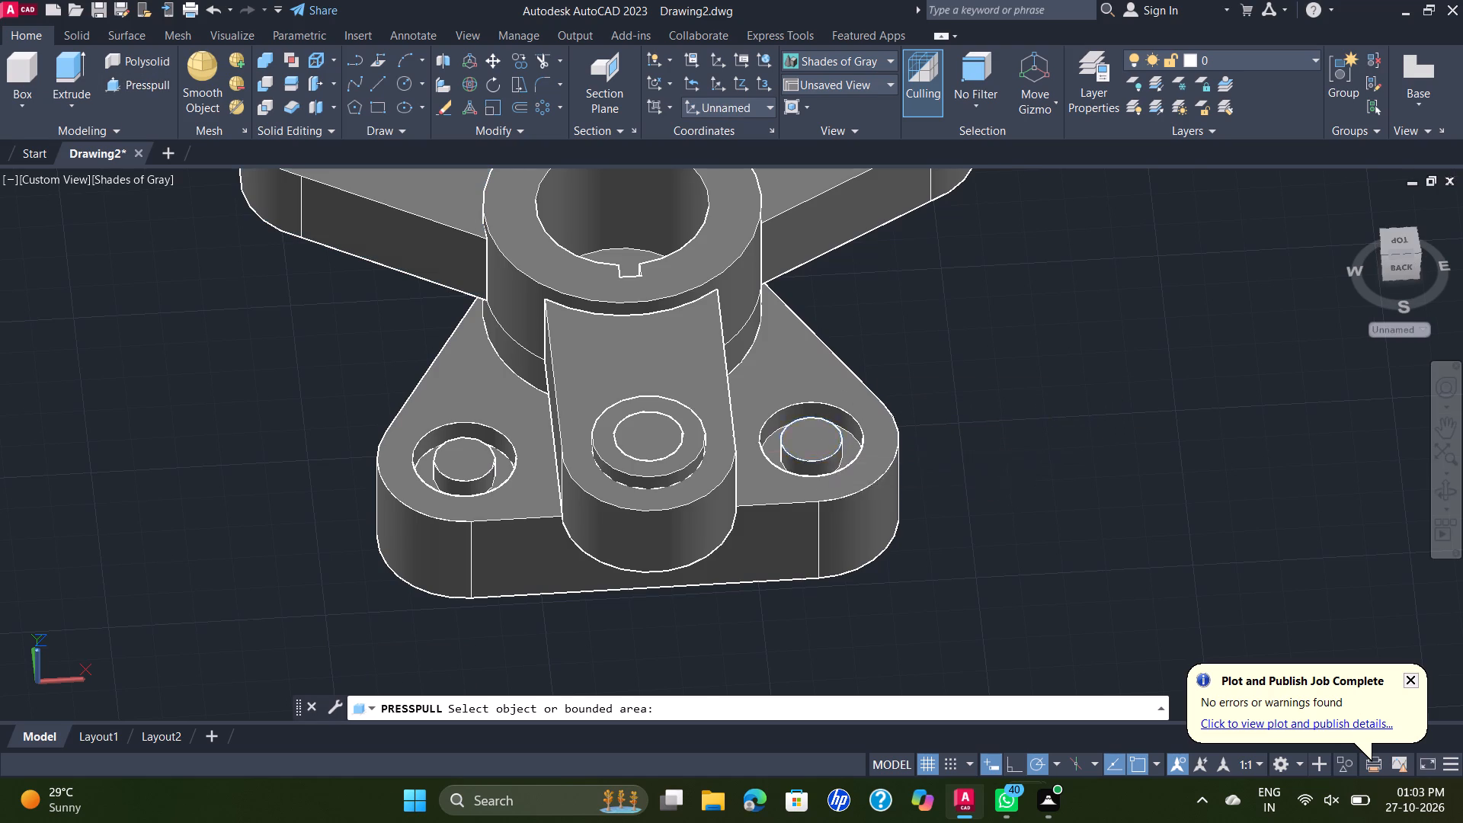
pyautogui.click(898, 606)
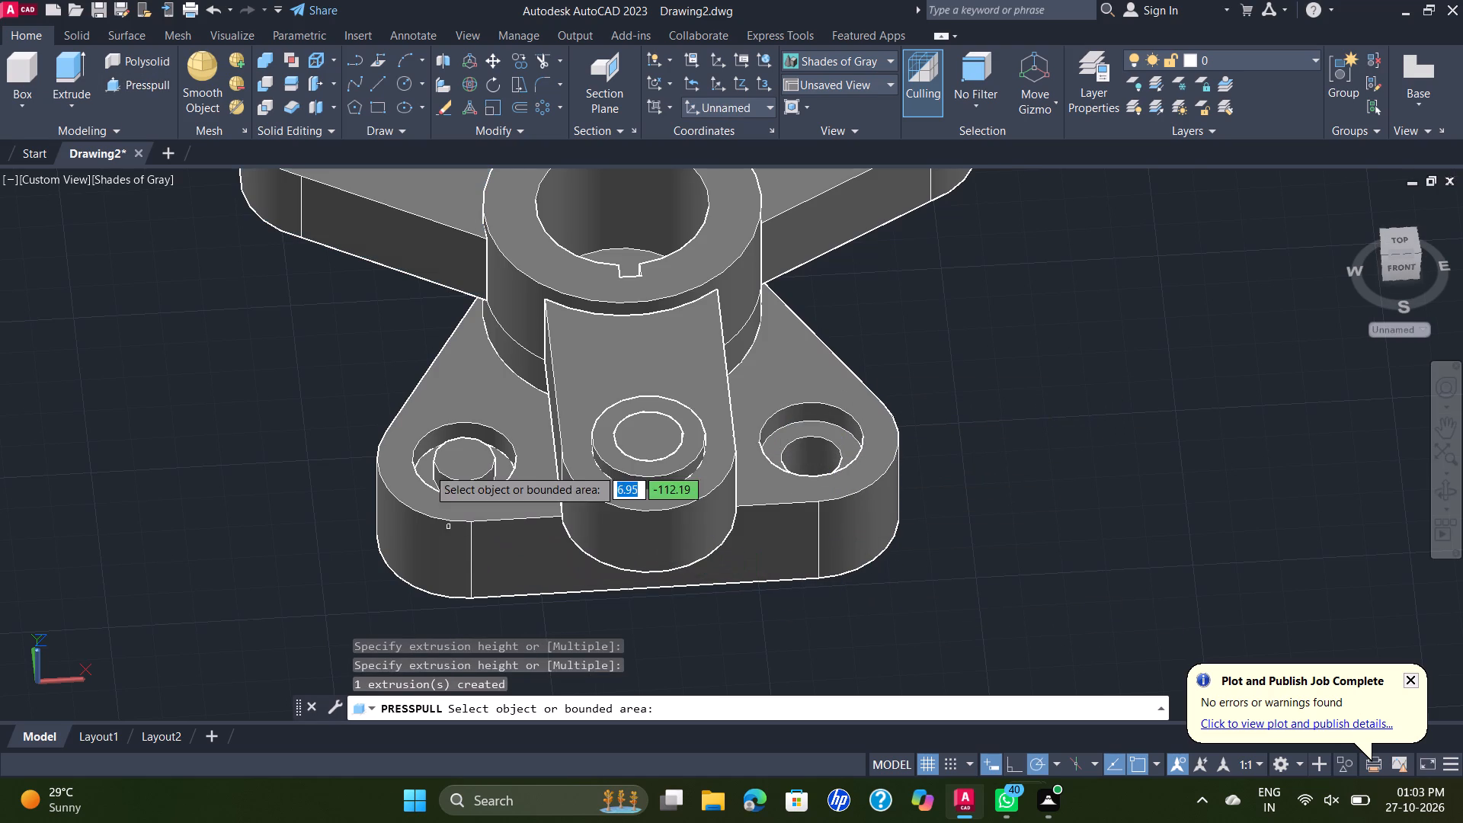
pyautogui.click(448, 462)
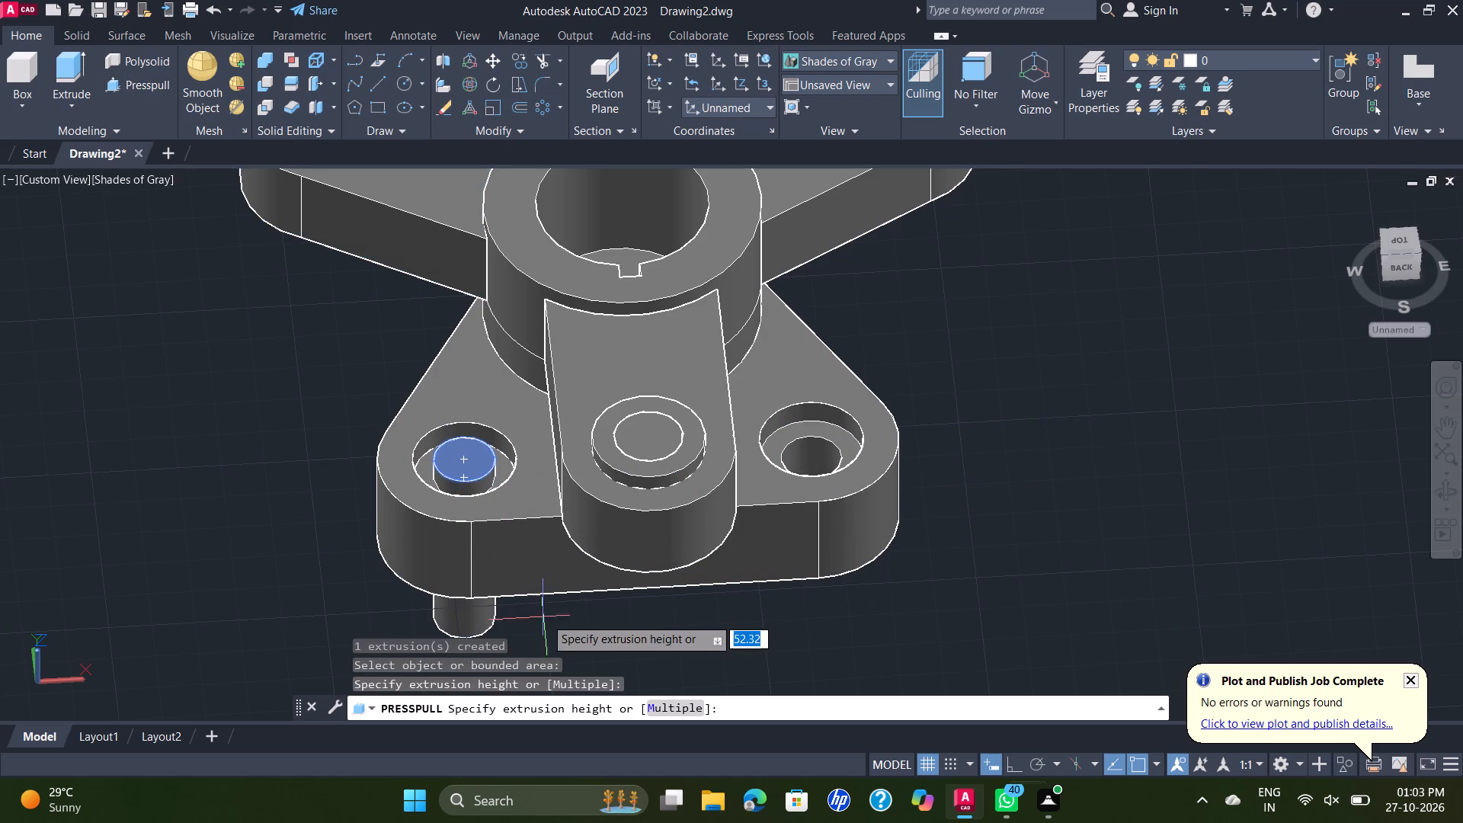
pyautogui.click(548, 623)
pyautogui.press('Escape')
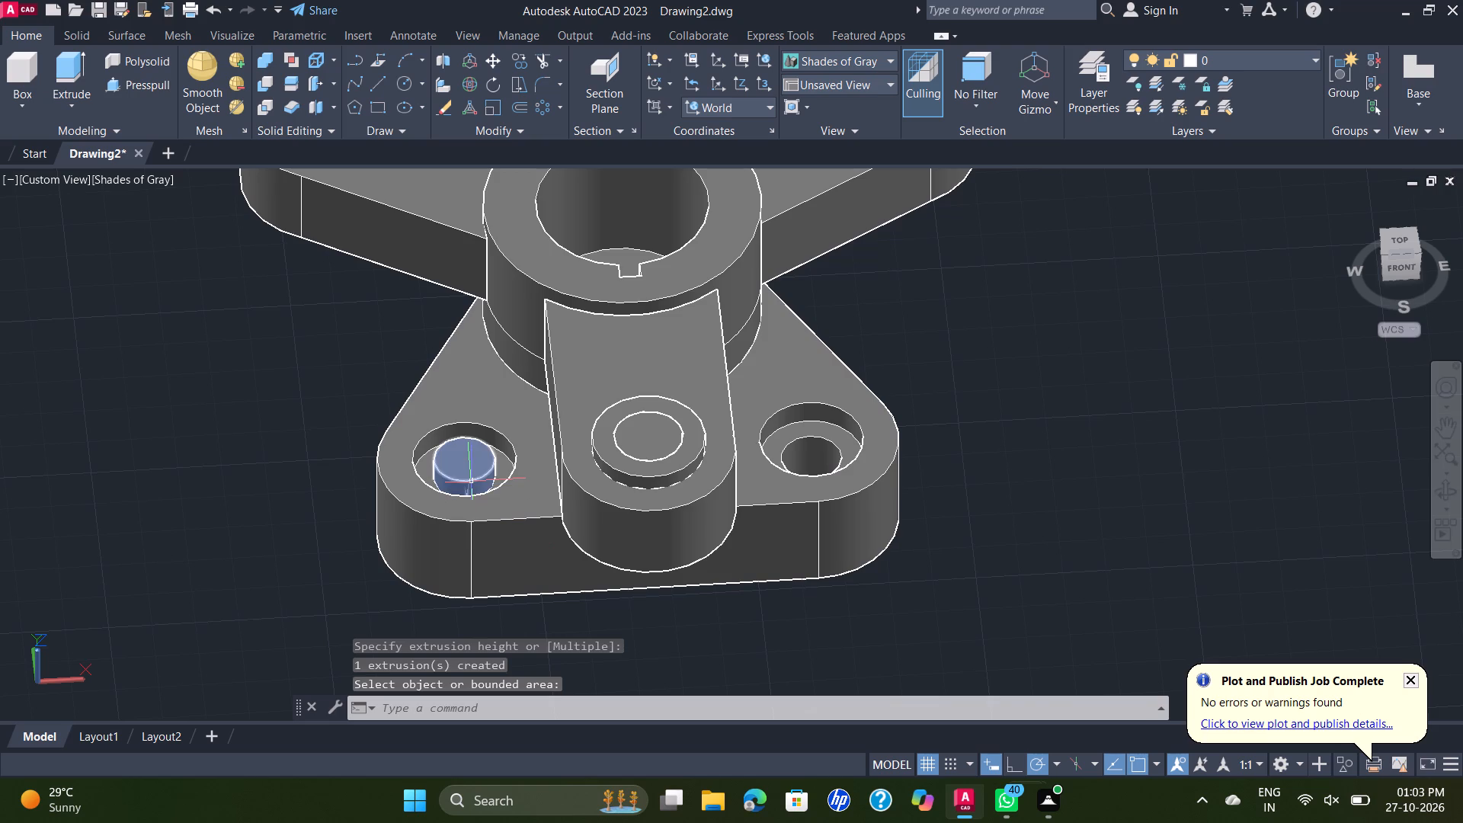
# Erase the leftover pin solid inside the triangular plate's southwest recessed corner.
pyautogui.click(472, 482)
pyautogui.press('Delete')
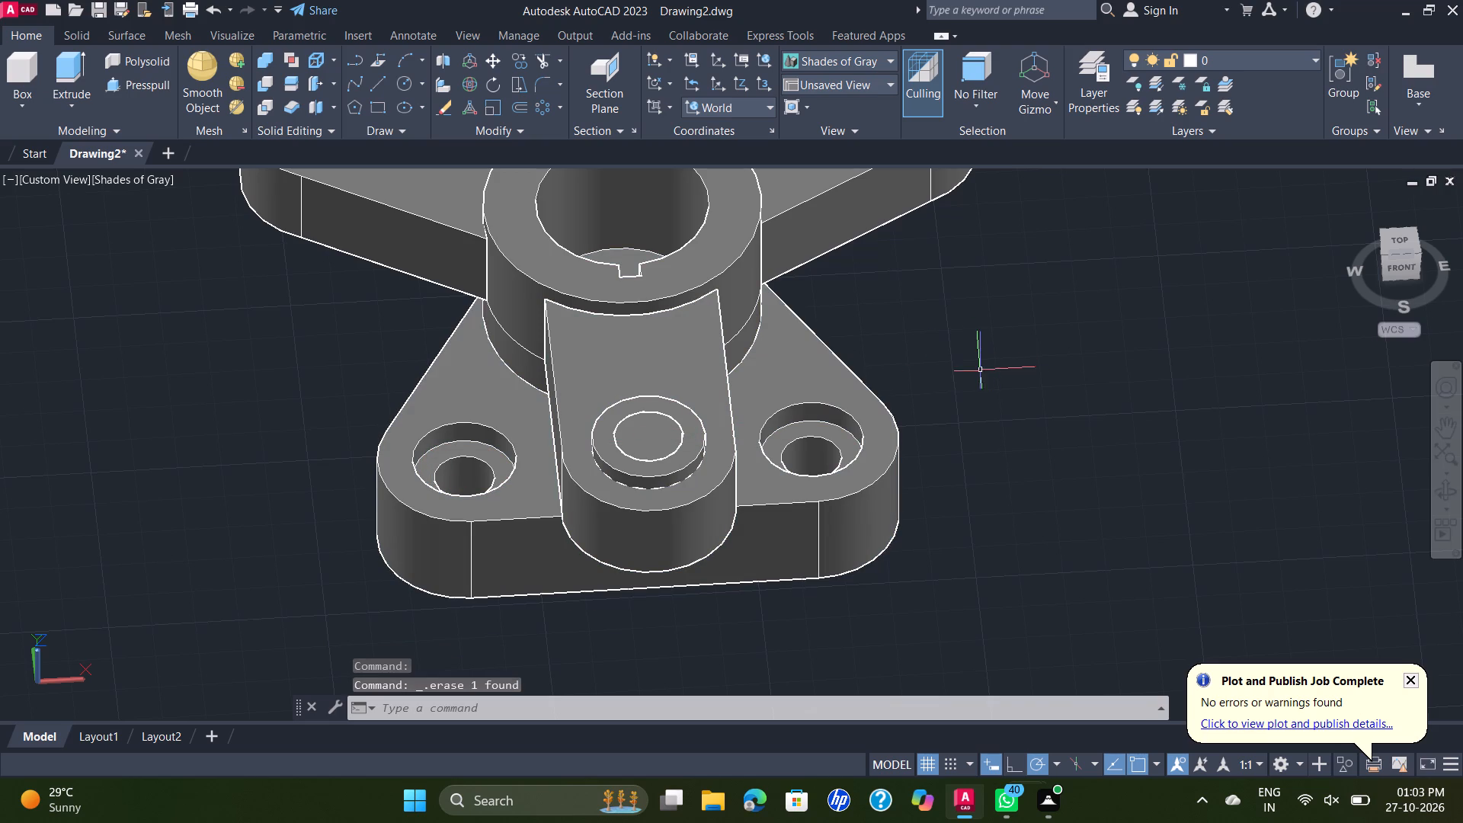
# Erase the cylindrical core solids inside the end bosses of all three hub arms, opening their bores.
pyautogui.scroll(-1, 968, 367)
pyautogui.keyDown('shift'); pyautogui.moveTo(972, 369); pyautogui.dragTo(1067, 381, button='middle'); pyautogui.keyUp('shift')
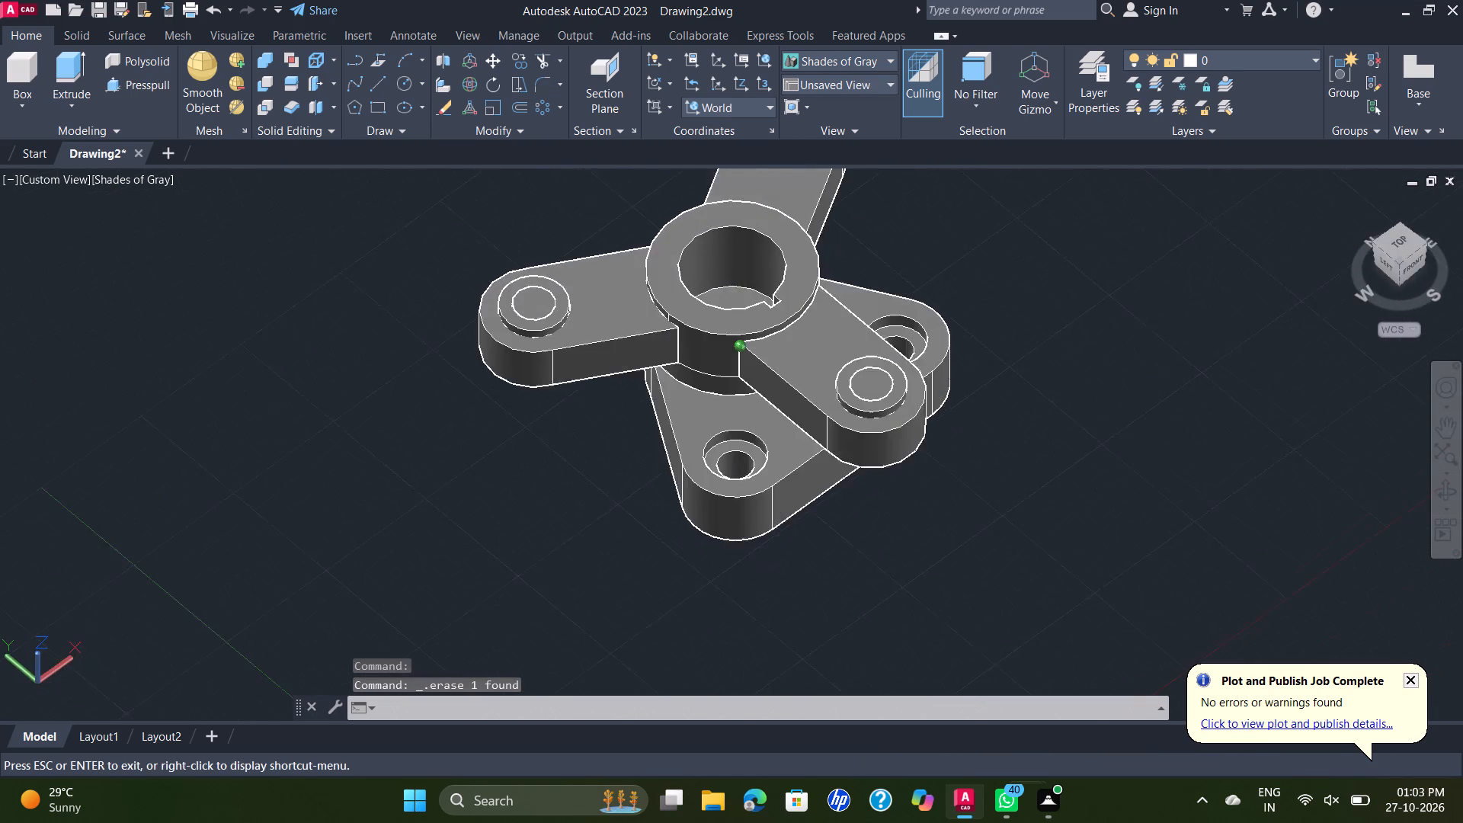
pyautogui.keyDown('shift'); pyautogui.moveTo(1067, 381); pyautogui.dragTo(1065, 415, button='middle'); pyautogui.keyUp('shift')
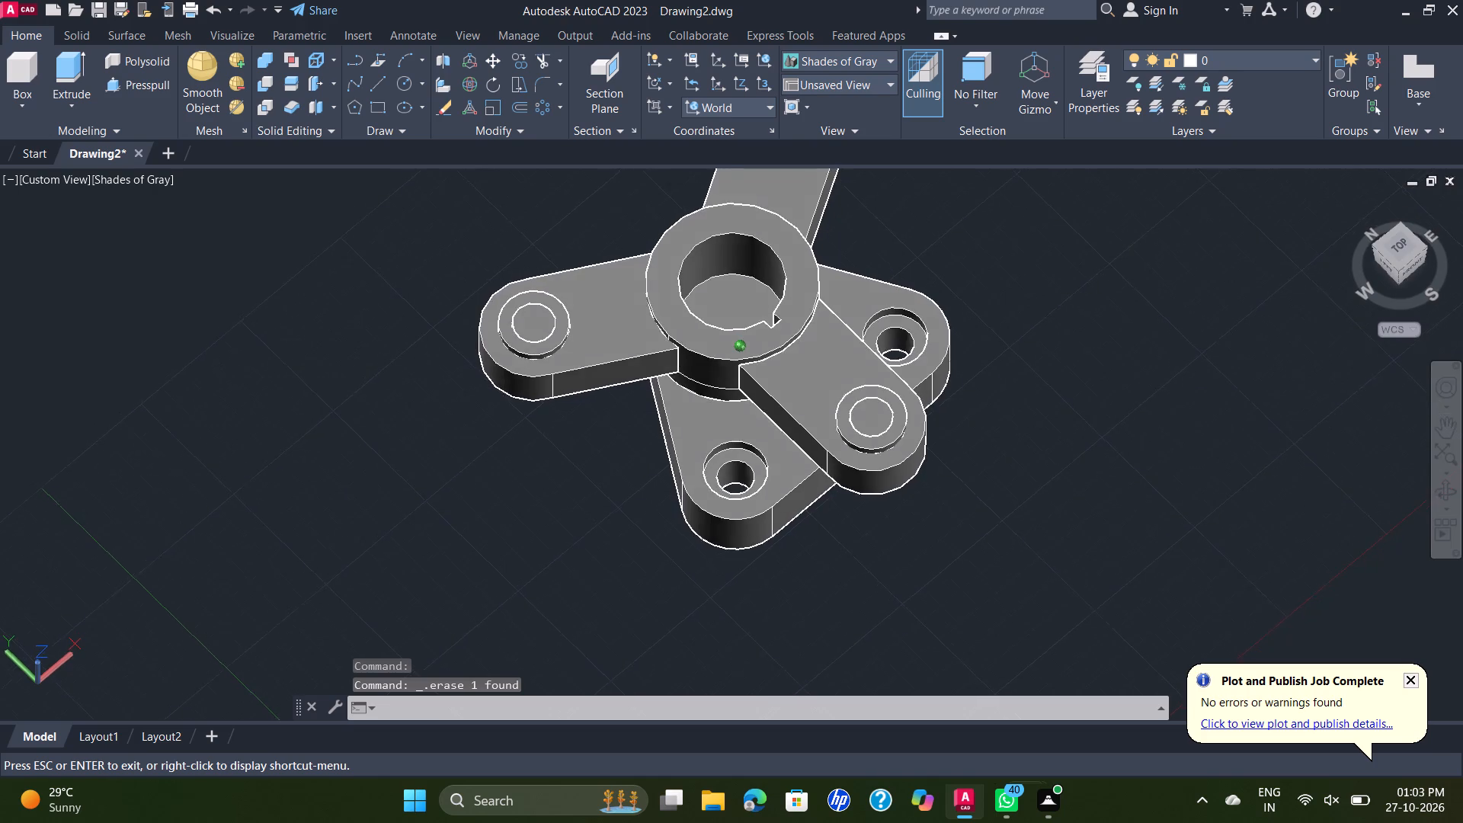
pyautogui.keyDown('shift'); pyautogui.moveTo(1065, 415); pyautogui.dragTo(1068, 383, button='middle'); pyautogui.keyUp('shift')
pyautogui.click(879, 377)
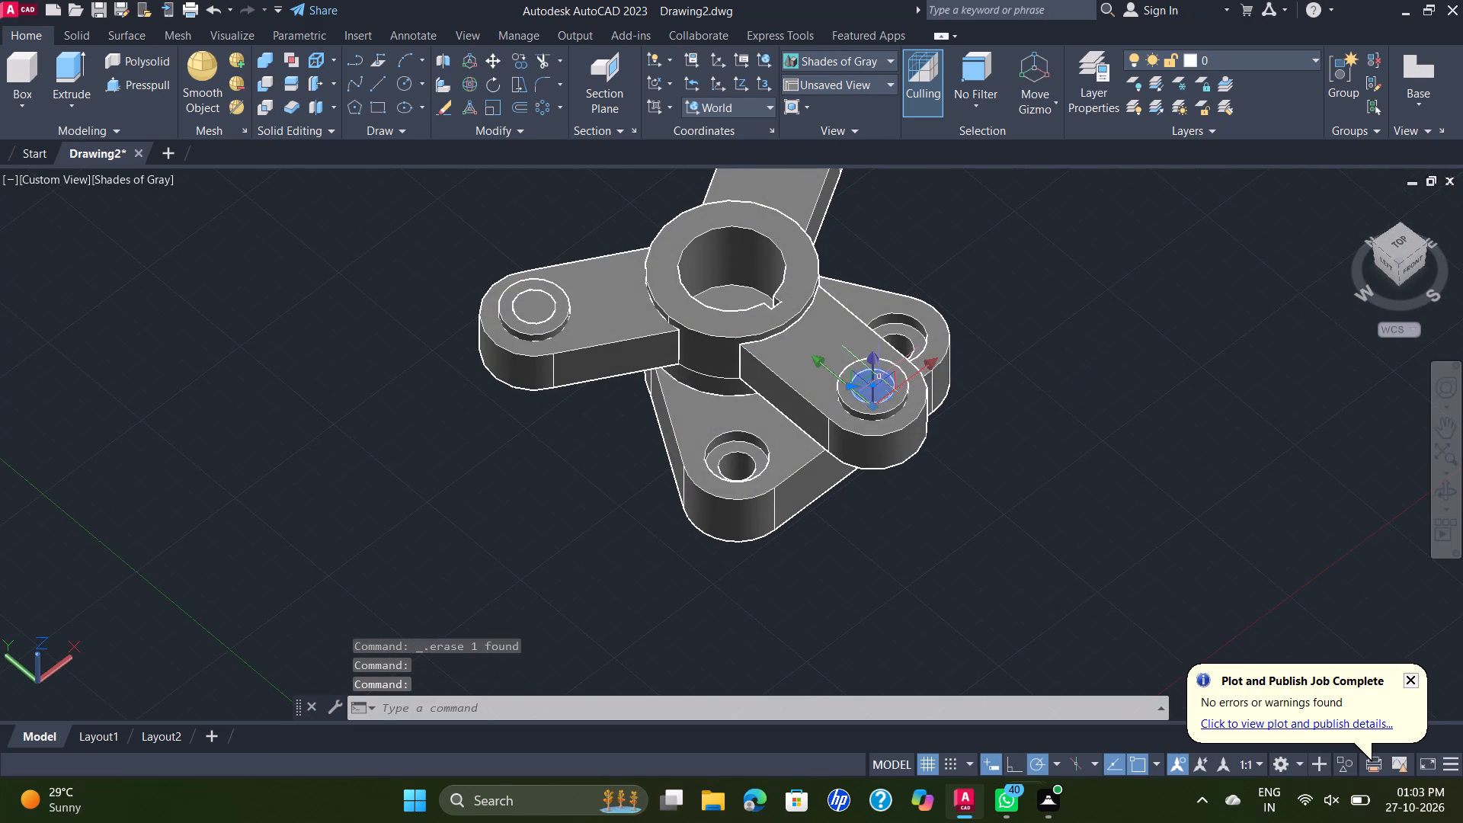
pyautogui.press('Delete')
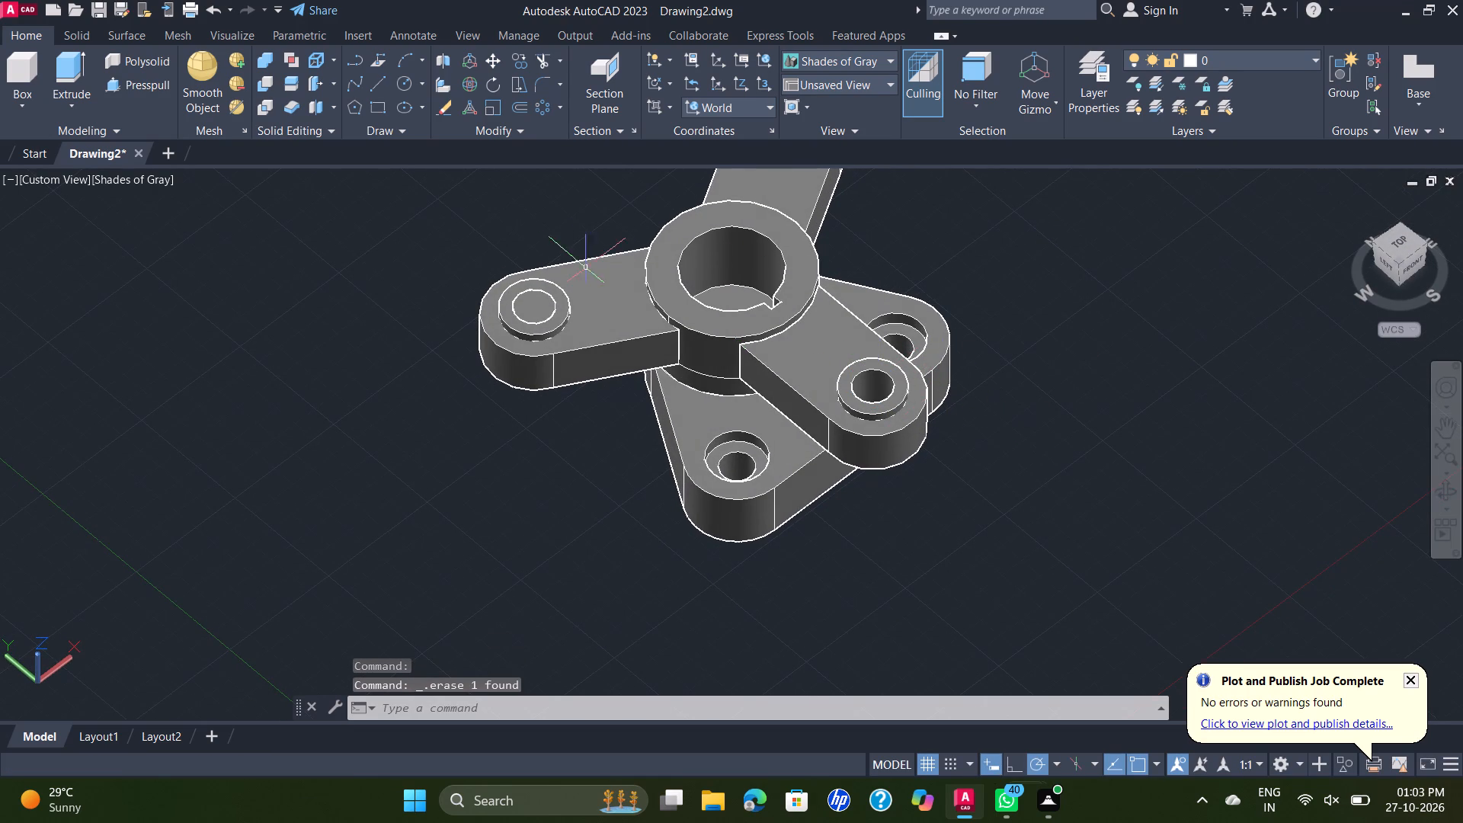
pyautogui.click(533, 312)
pyautogui.press('Home')
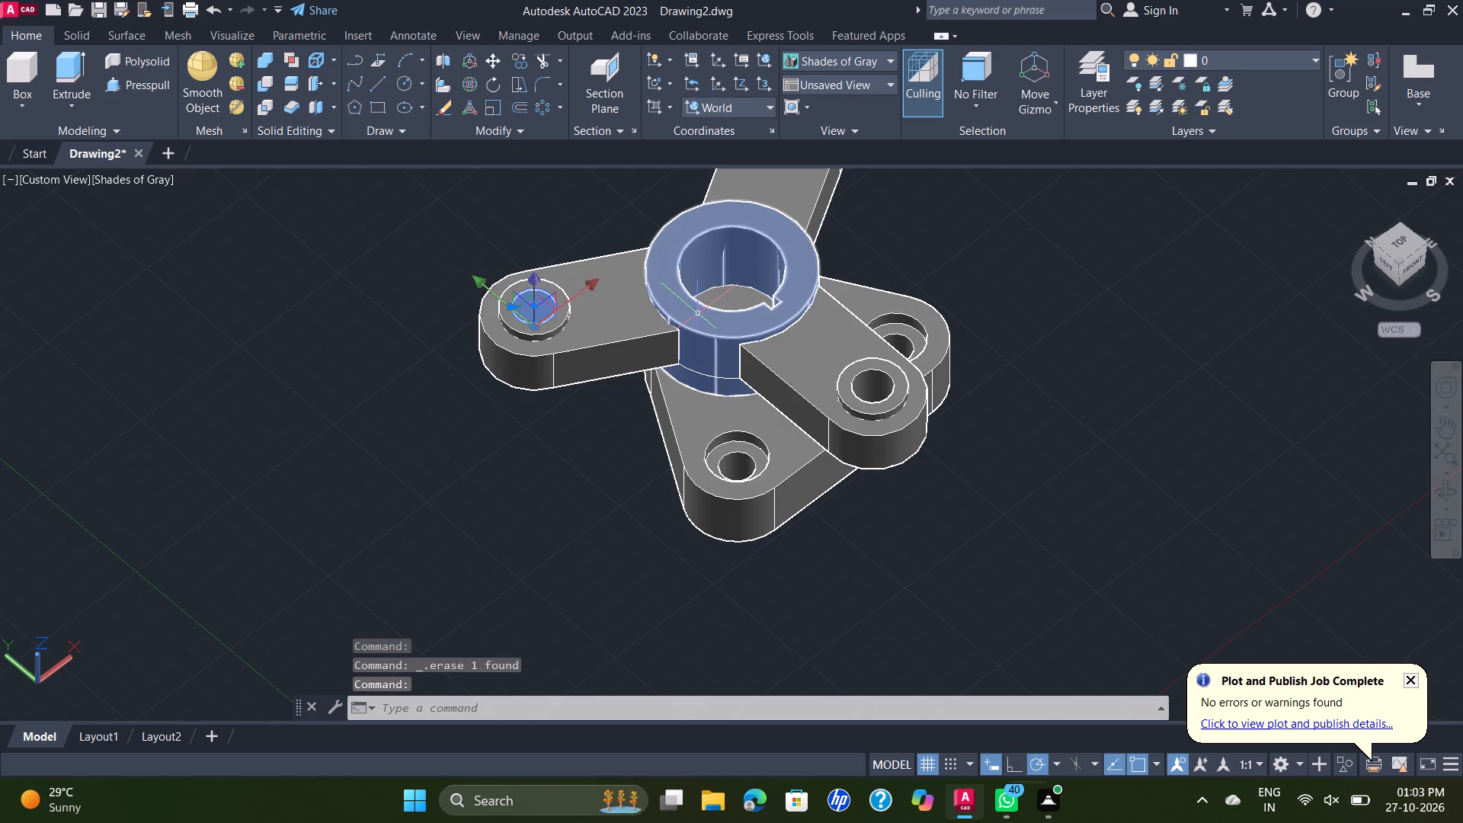
pyautogui.press('Delete')
pyautogui.scroll(-2, 877, 268)
pyautogui.moveTo(880, 268); pyautogui.dragTo(869, 354, button='middle')
pyautogui.scroll(1, 833, 315)
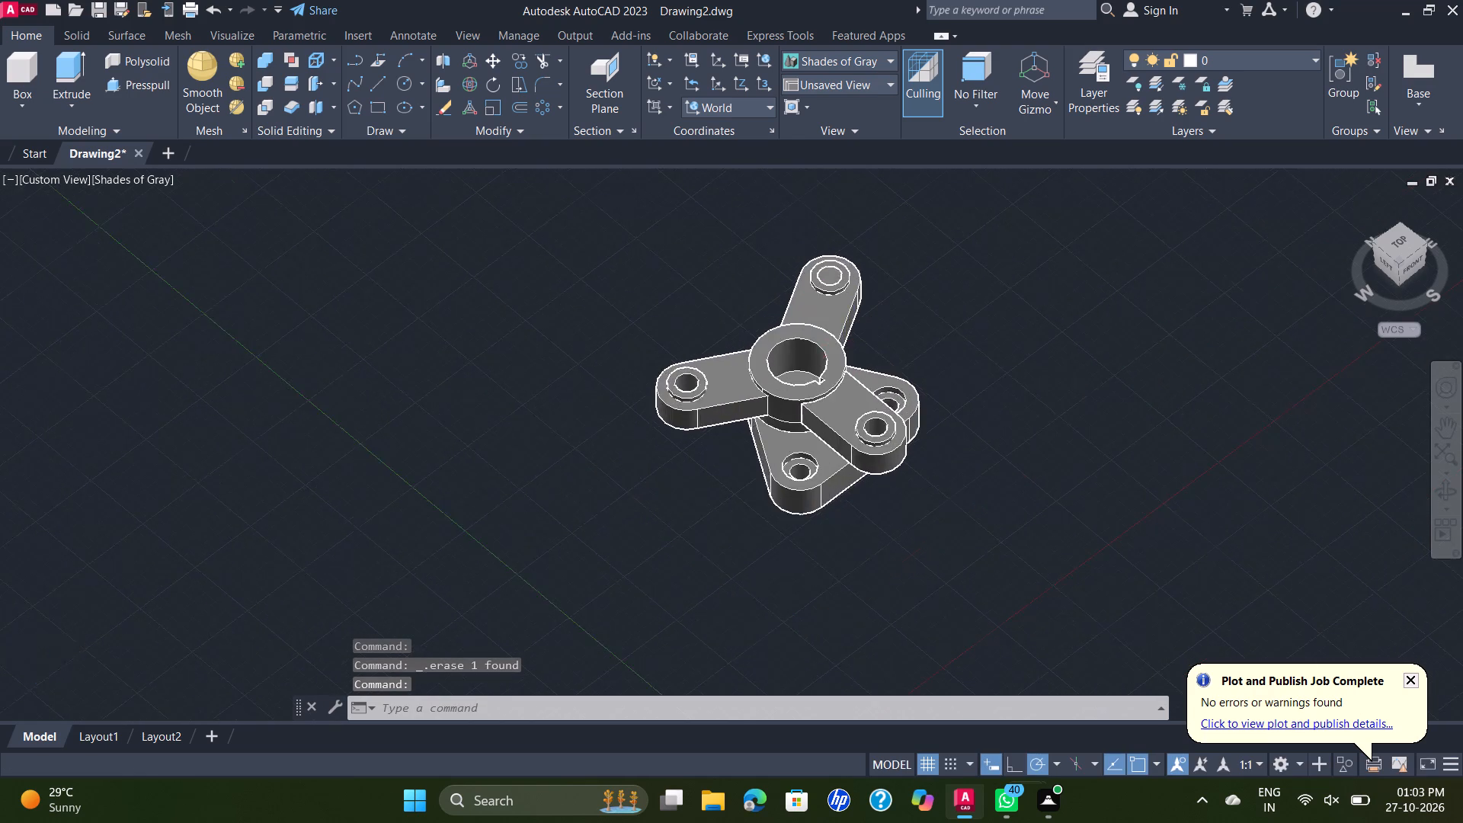
pyautogui.scroll(2, 831, 313)
pyautogui.click(833, 255)
pyautogui.press('Delete')
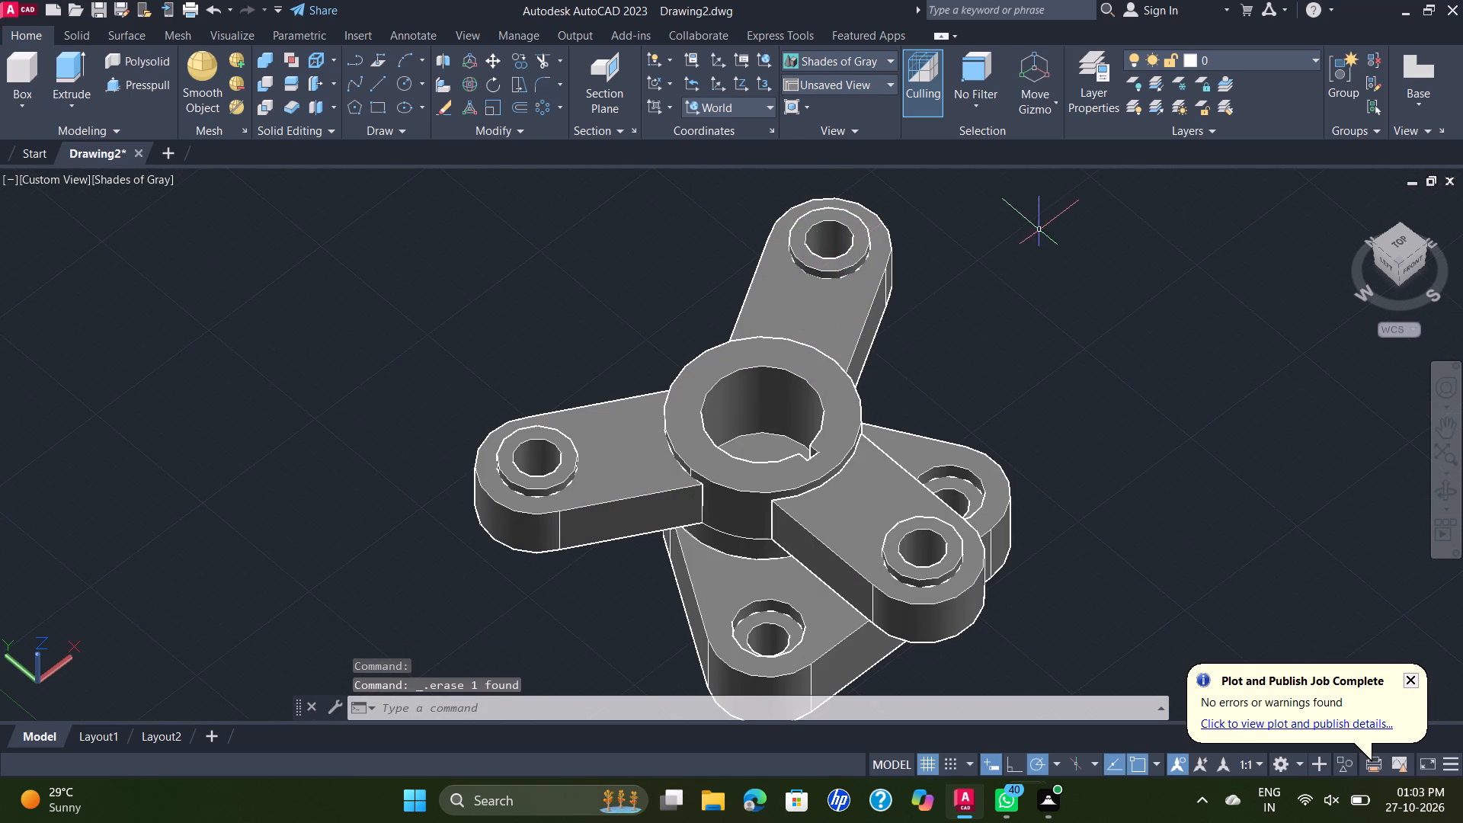
# View the assembly up close and from SE Isometric, ending on the SW Isometric view.
pyautogui.scroll(-2, 1045, 244)
pyautogui.scroll(2, 1040, 278)
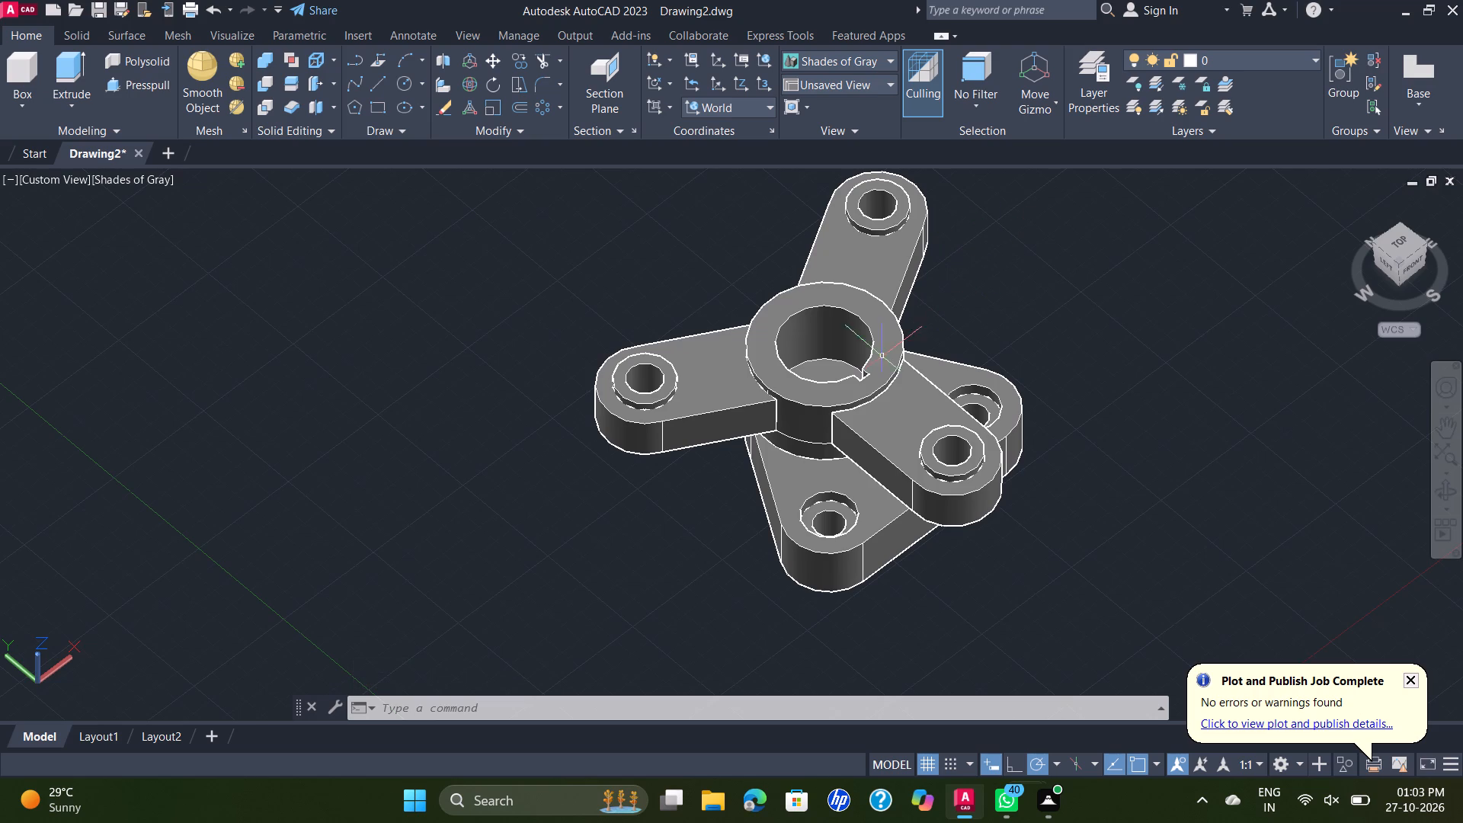
pyautogui.scroll(2, 847, 368)
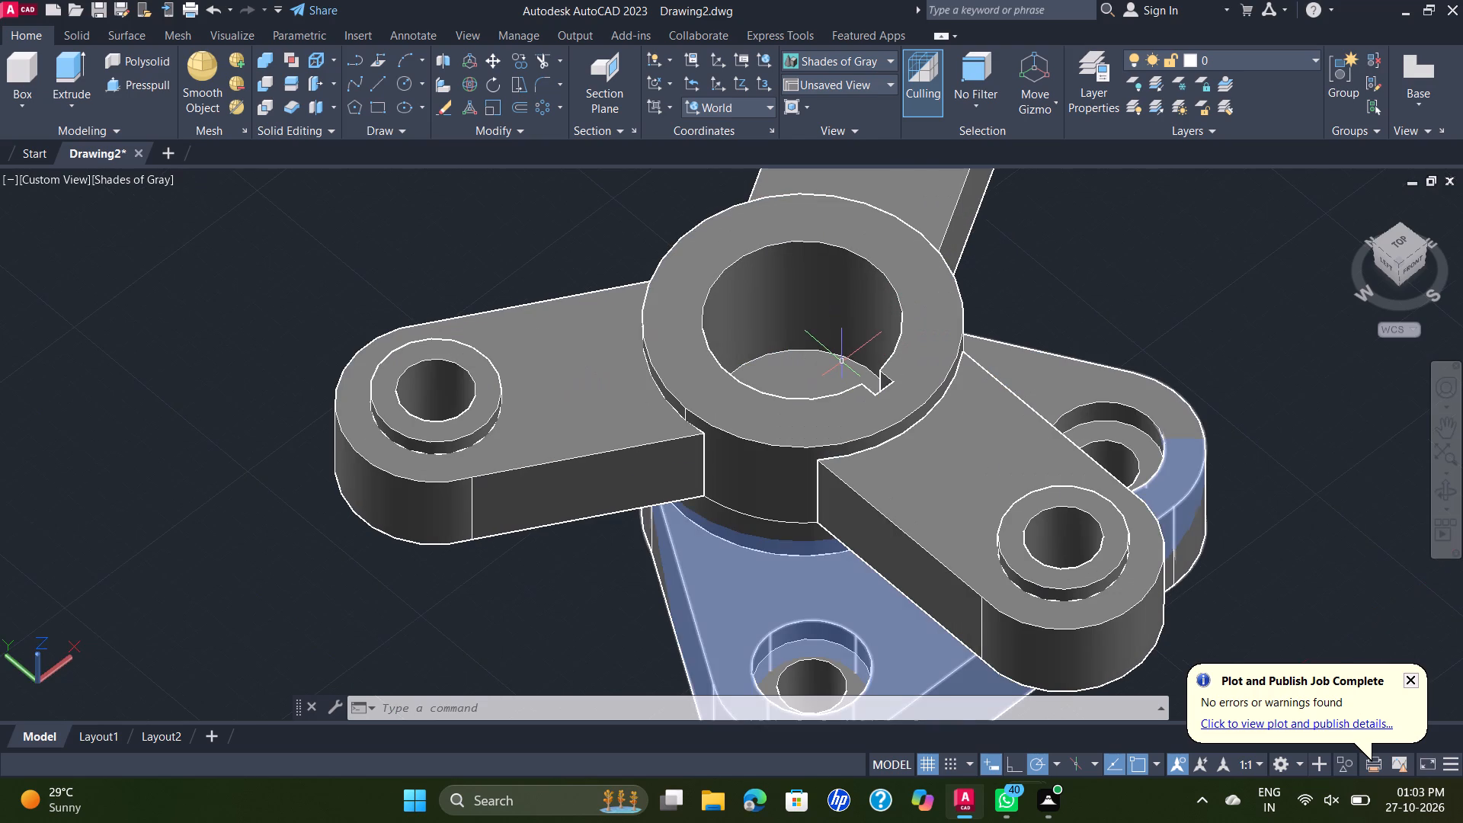
pyautogui.scroll(1, 841, 361)
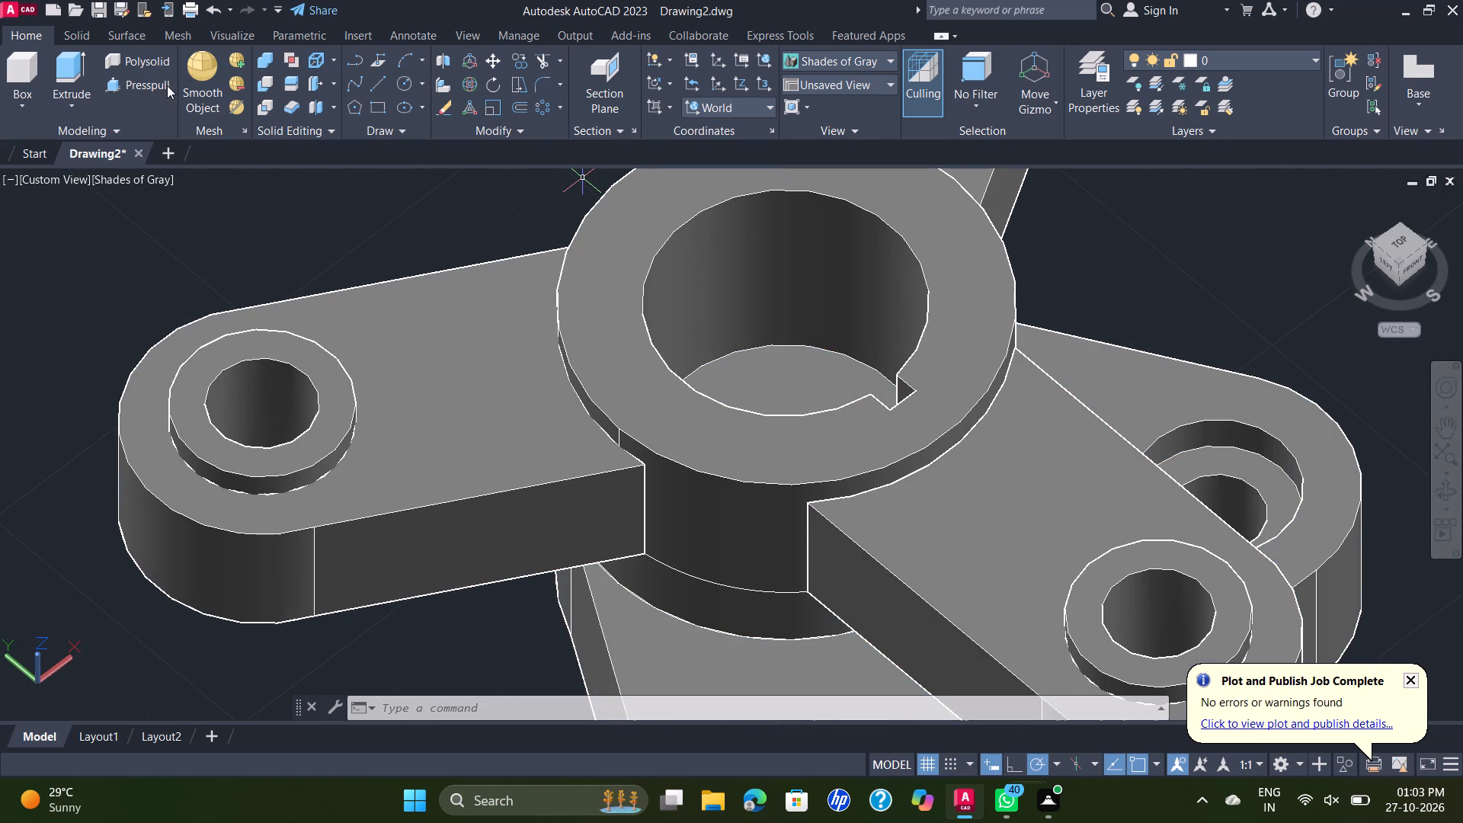
pyautogui.scroll(-1, 454, 195)
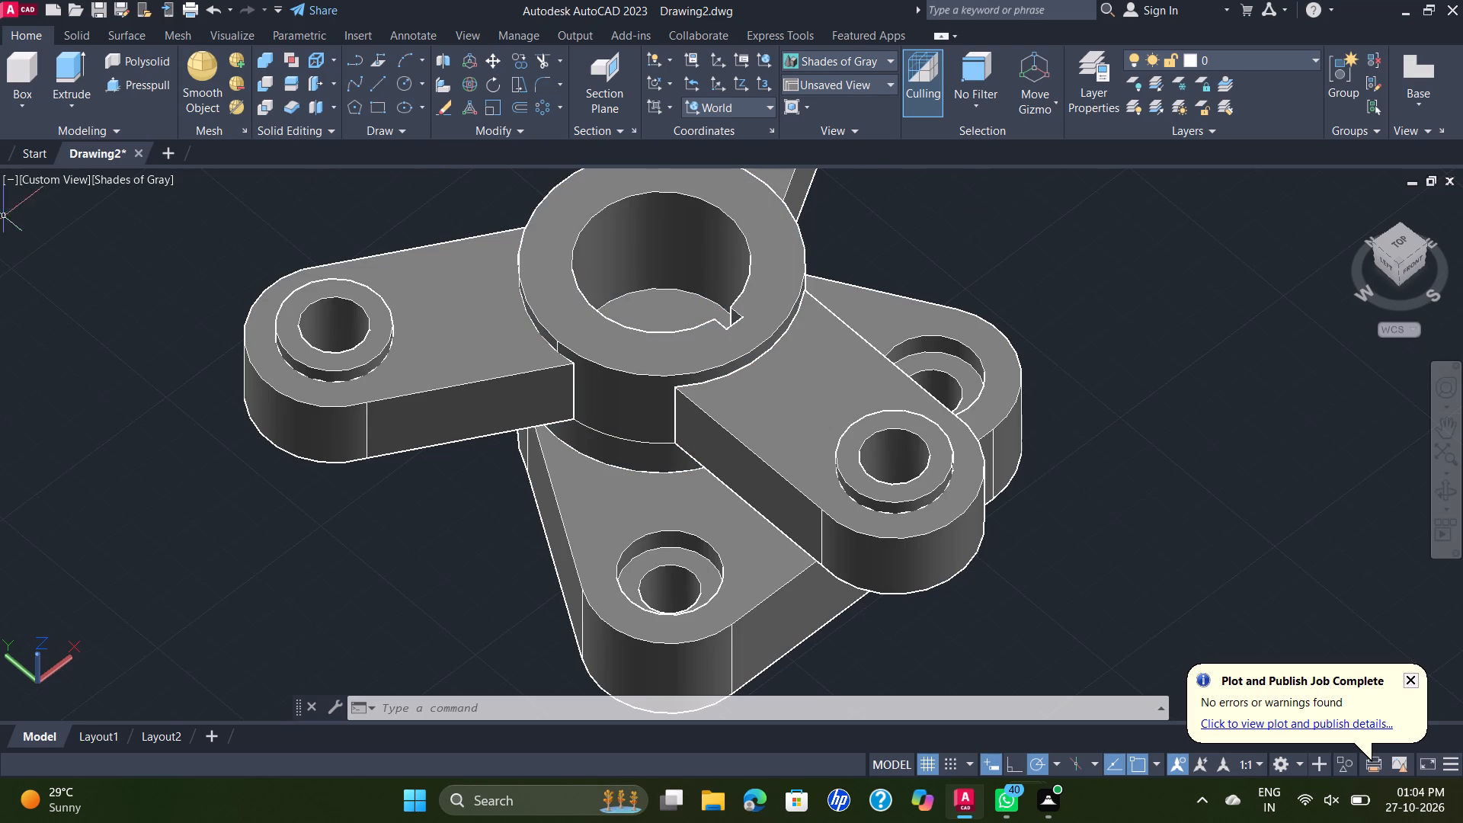
pyautogui.click(69, 181)
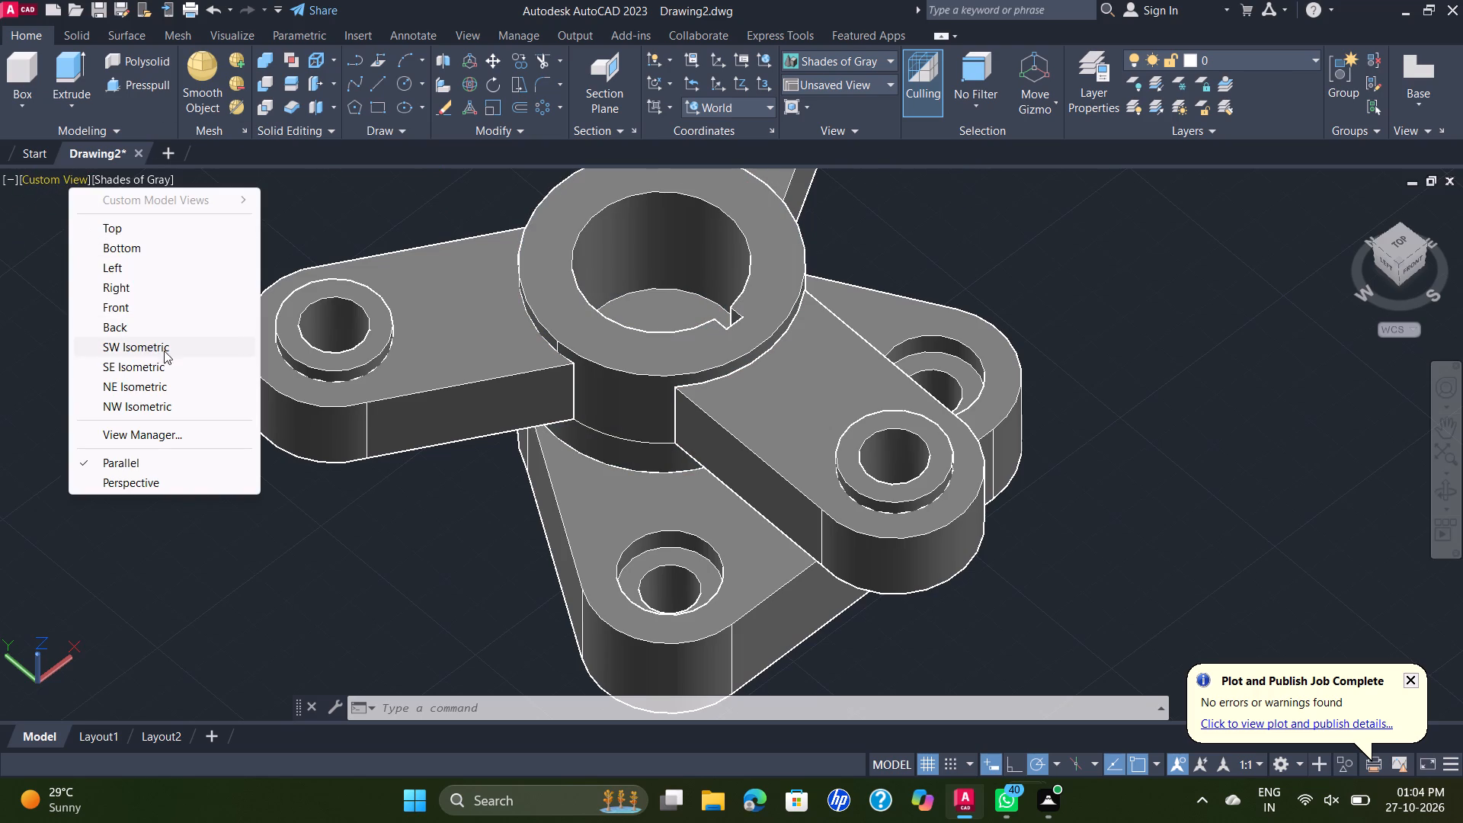
pyautogui.click(165, 367)
pyautogui.scroll(1, 639, 297)
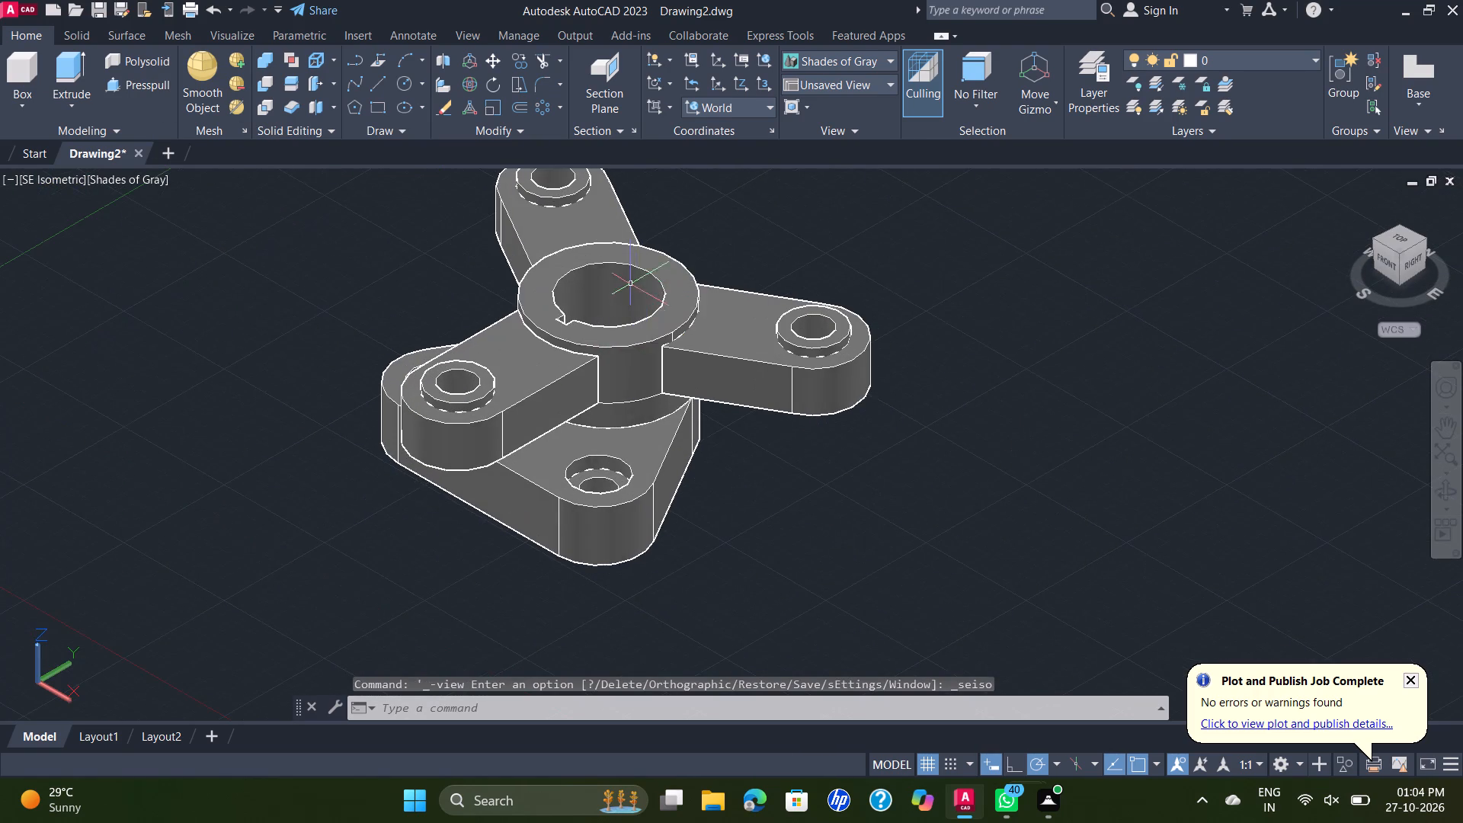
pyautogui.click(68, 182)
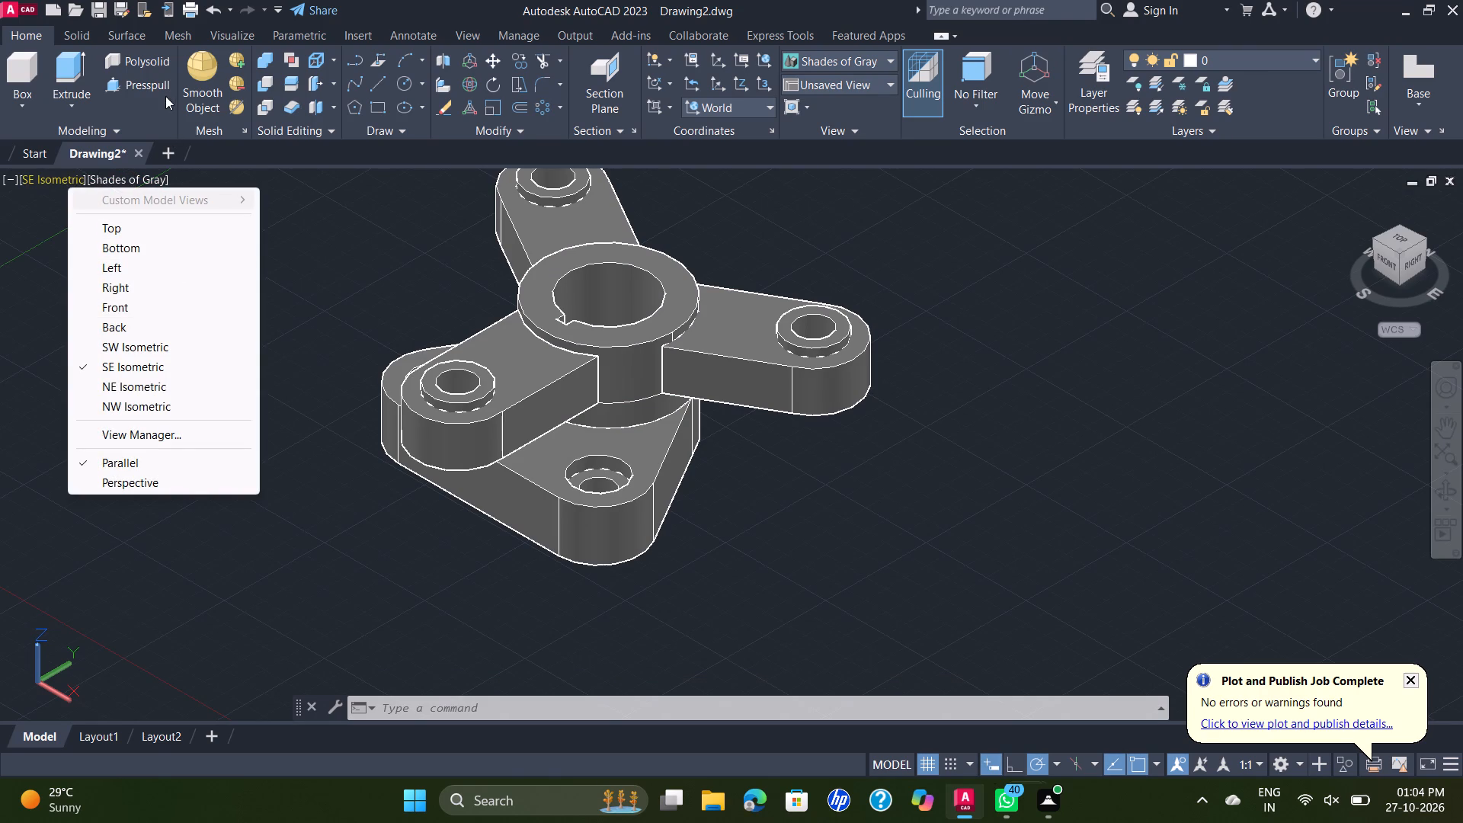
pyautogui.click(141, 347)
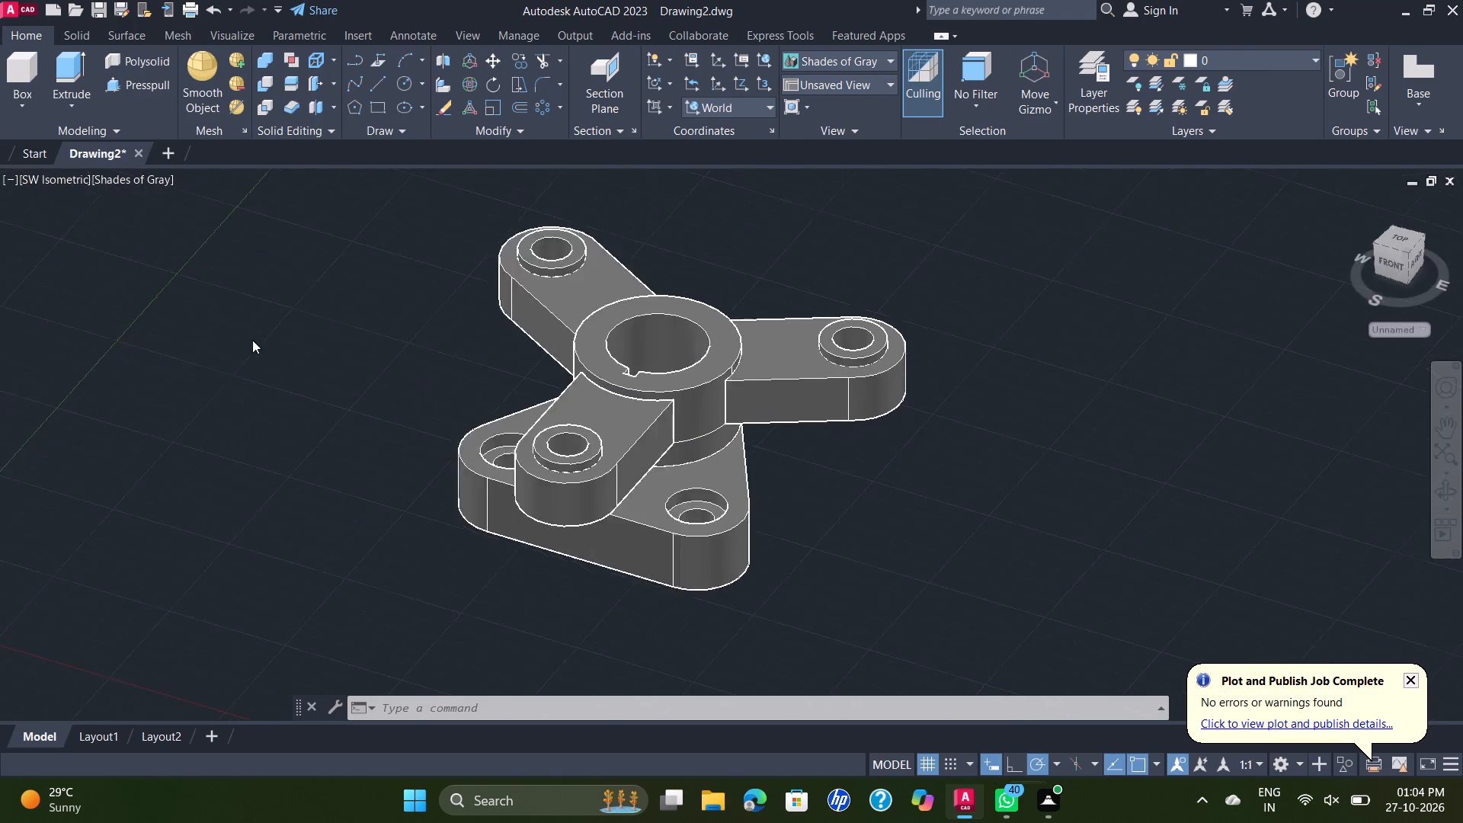
# Union all the solids of the three-arm hub and the triangular plate into one body.
pyautogui.scroll(1, 651, 445)
pyautogui.moveTo(667, 436); pyautogui.dragTo(659, 312, button='middle')
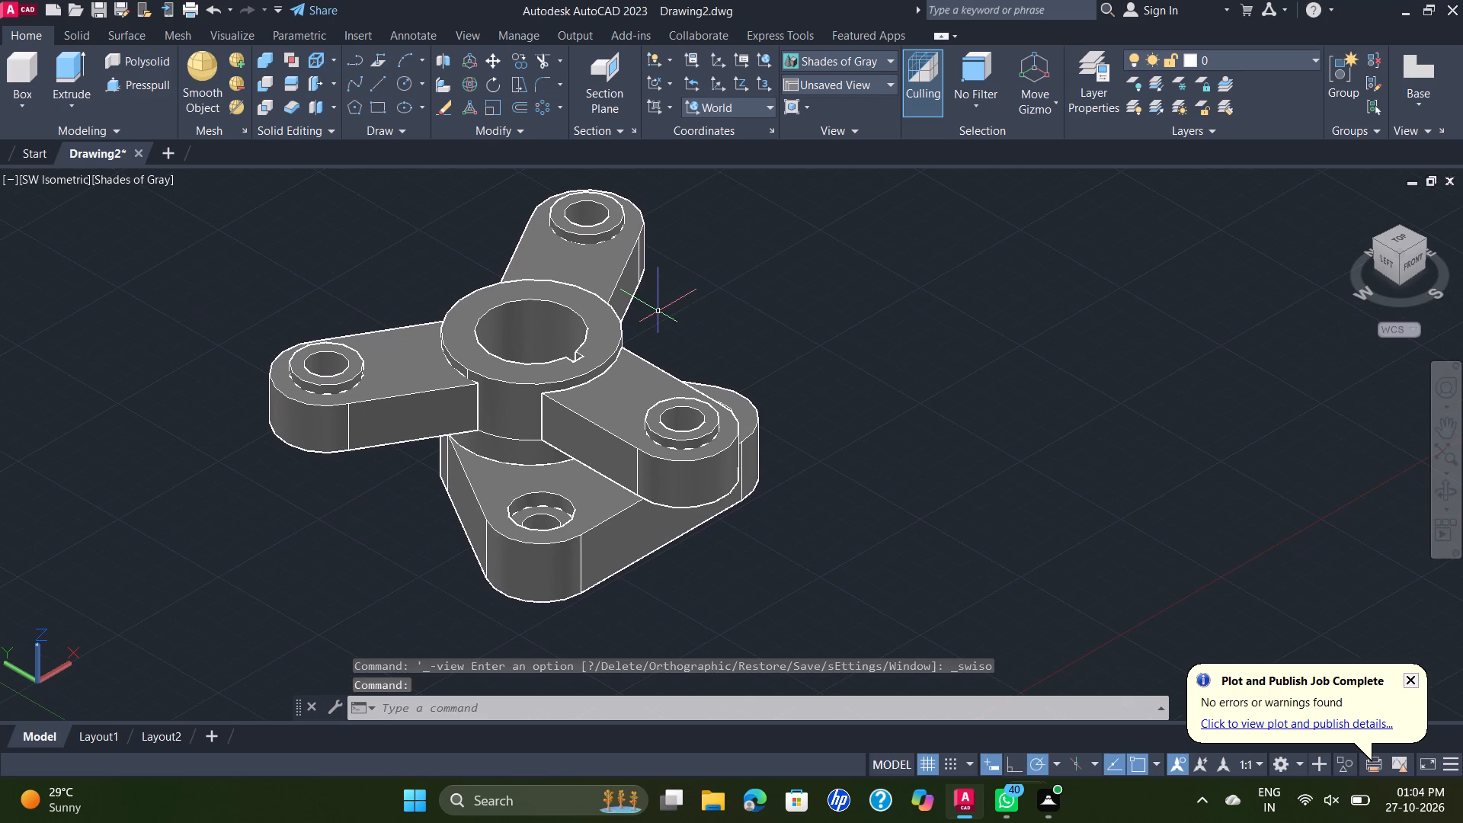
pyautogui.scroll(-1, 707, 305)
pyautogui.click(823, 272)
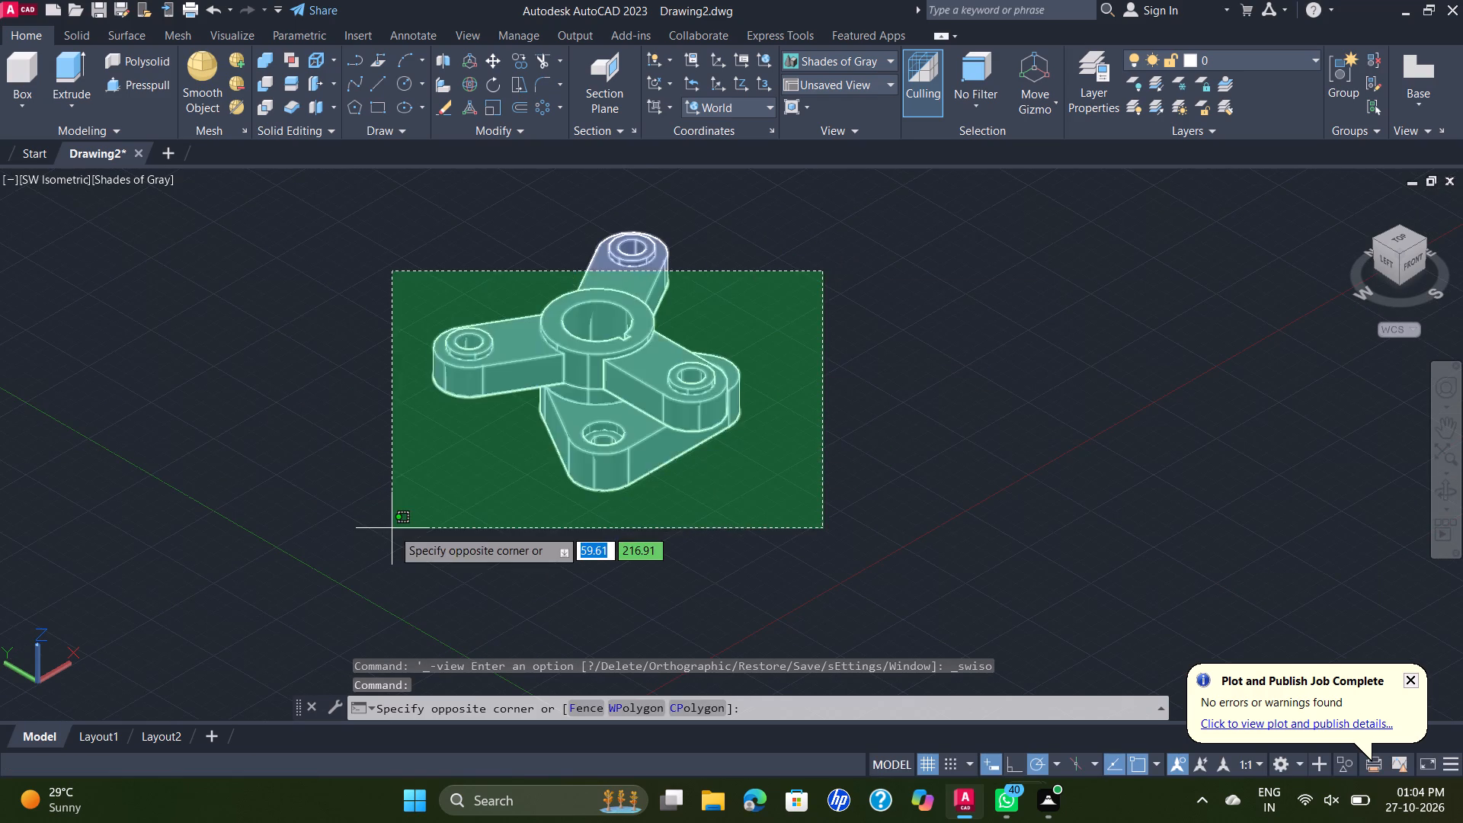
pyautogui.click(393, 529)
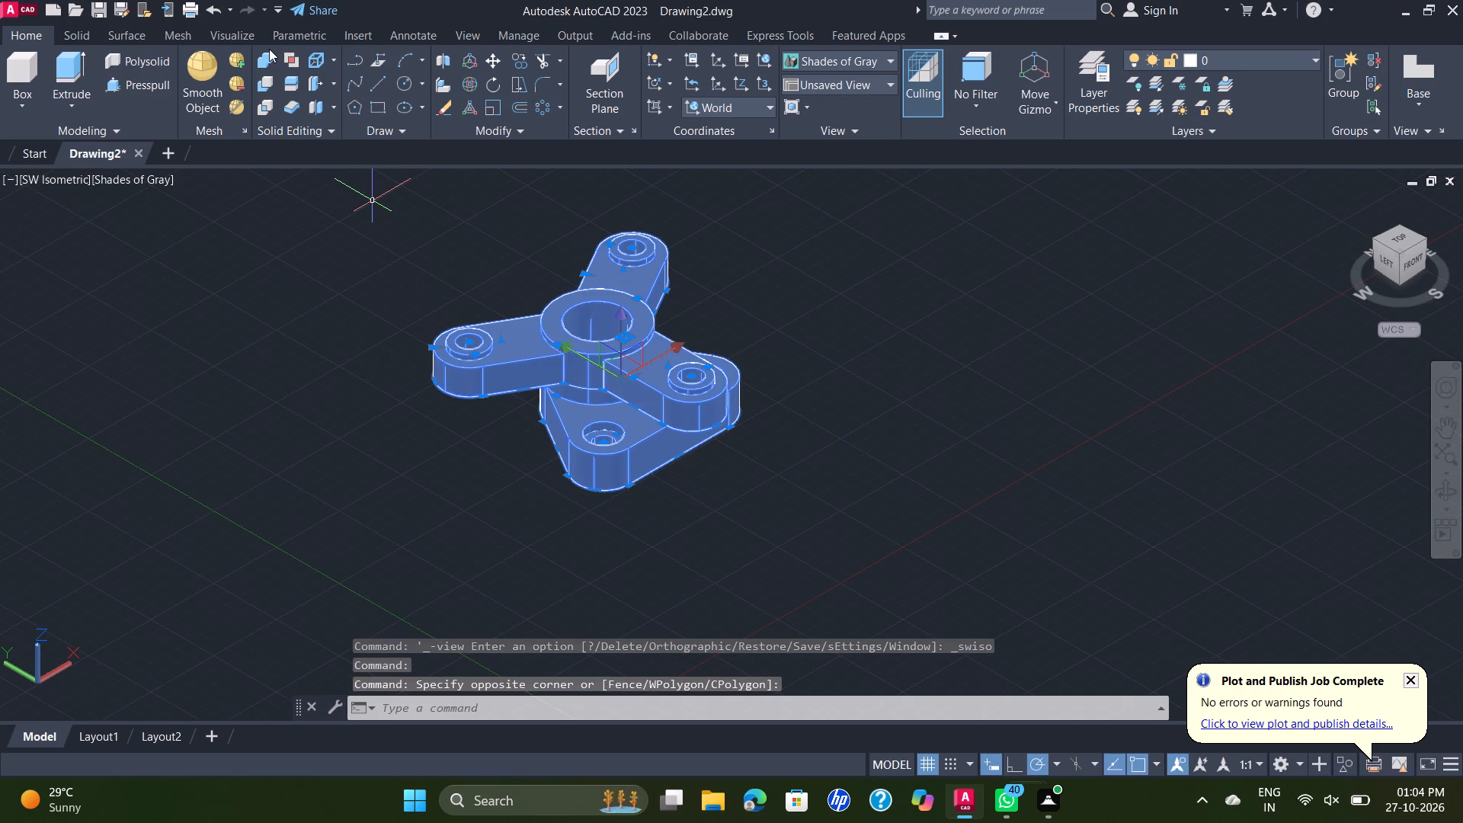
pyautogui.click(264, 62)
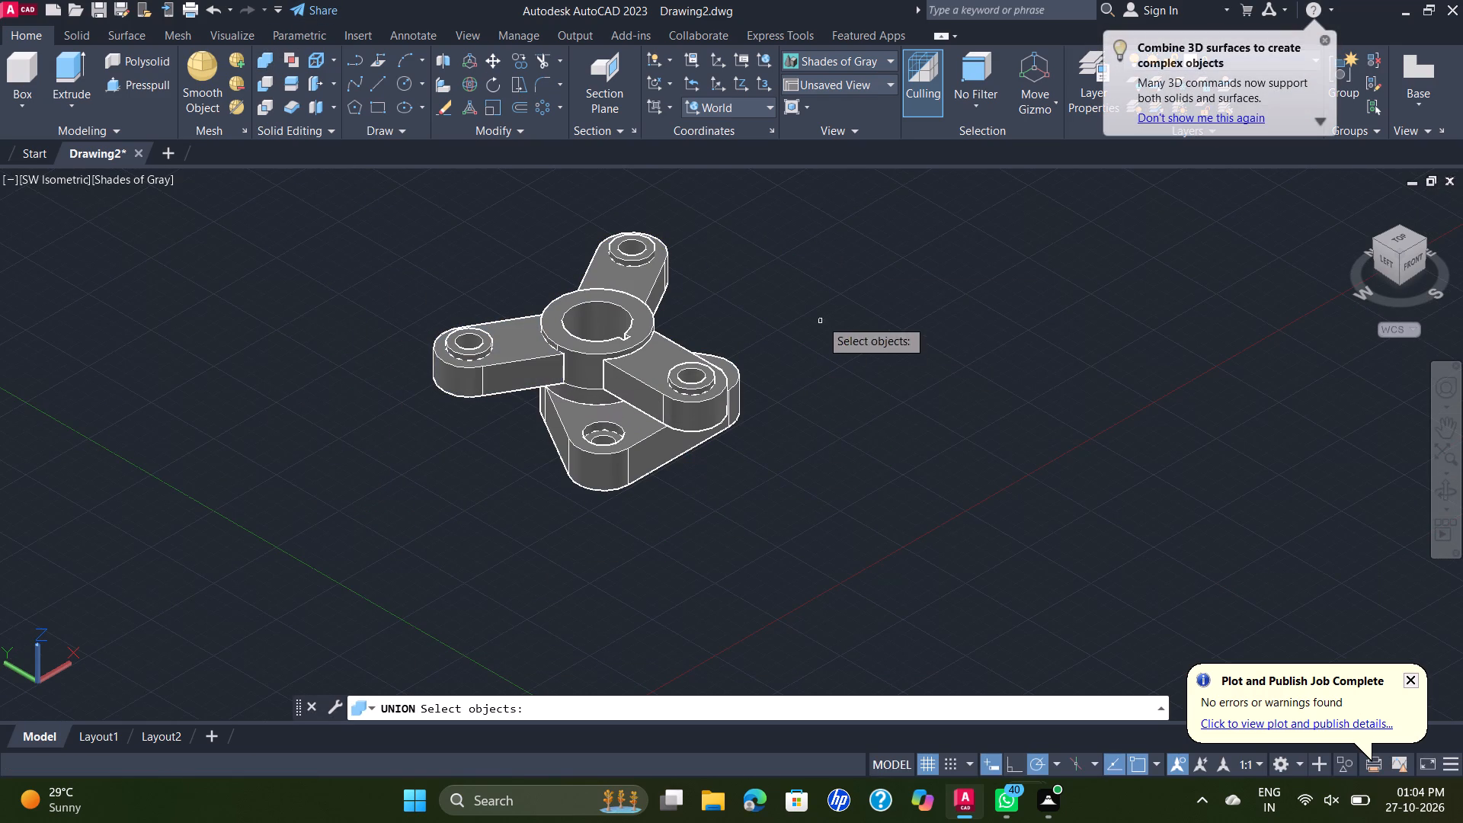
pyautogui.click(839, 241)
pyautogui.click(335, 500)
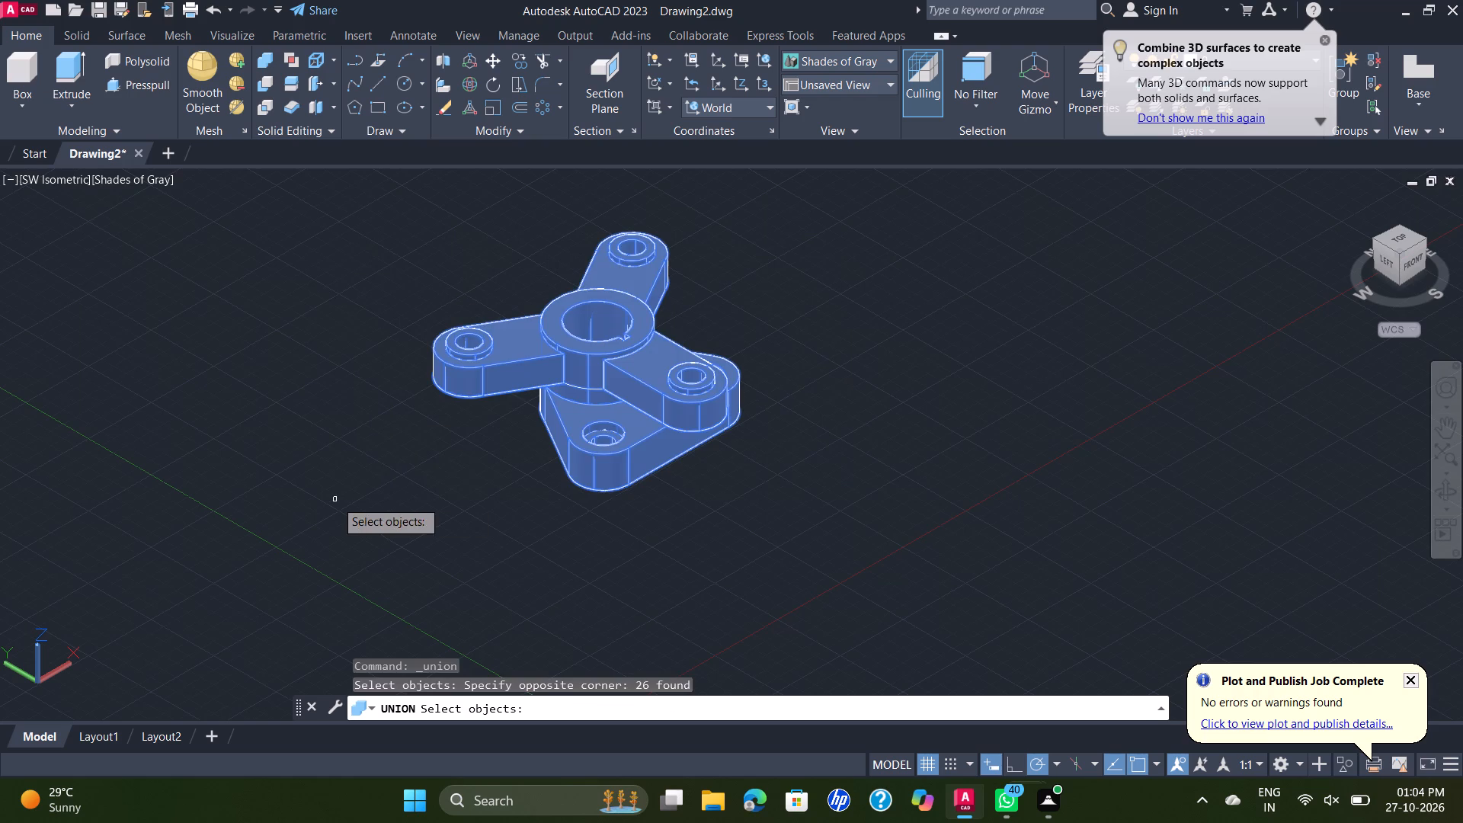
pyautogui.rightClick(945, 297)
# Move the united hub-and-plate solid away from its 2D construction outlines, into clear space beside them.
pyautogui.click(654, 347)
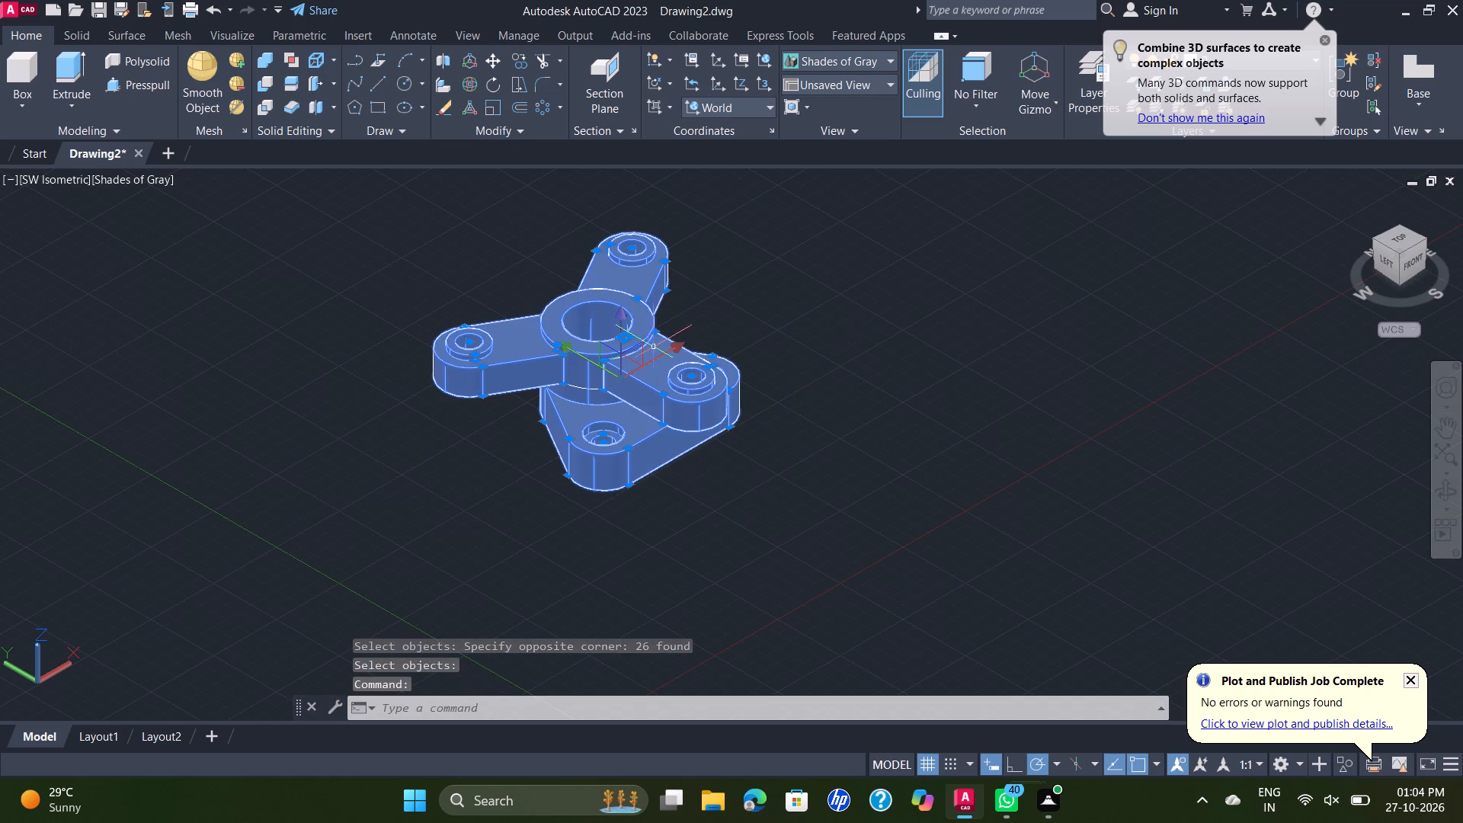
pyautogui.click(501, 68)
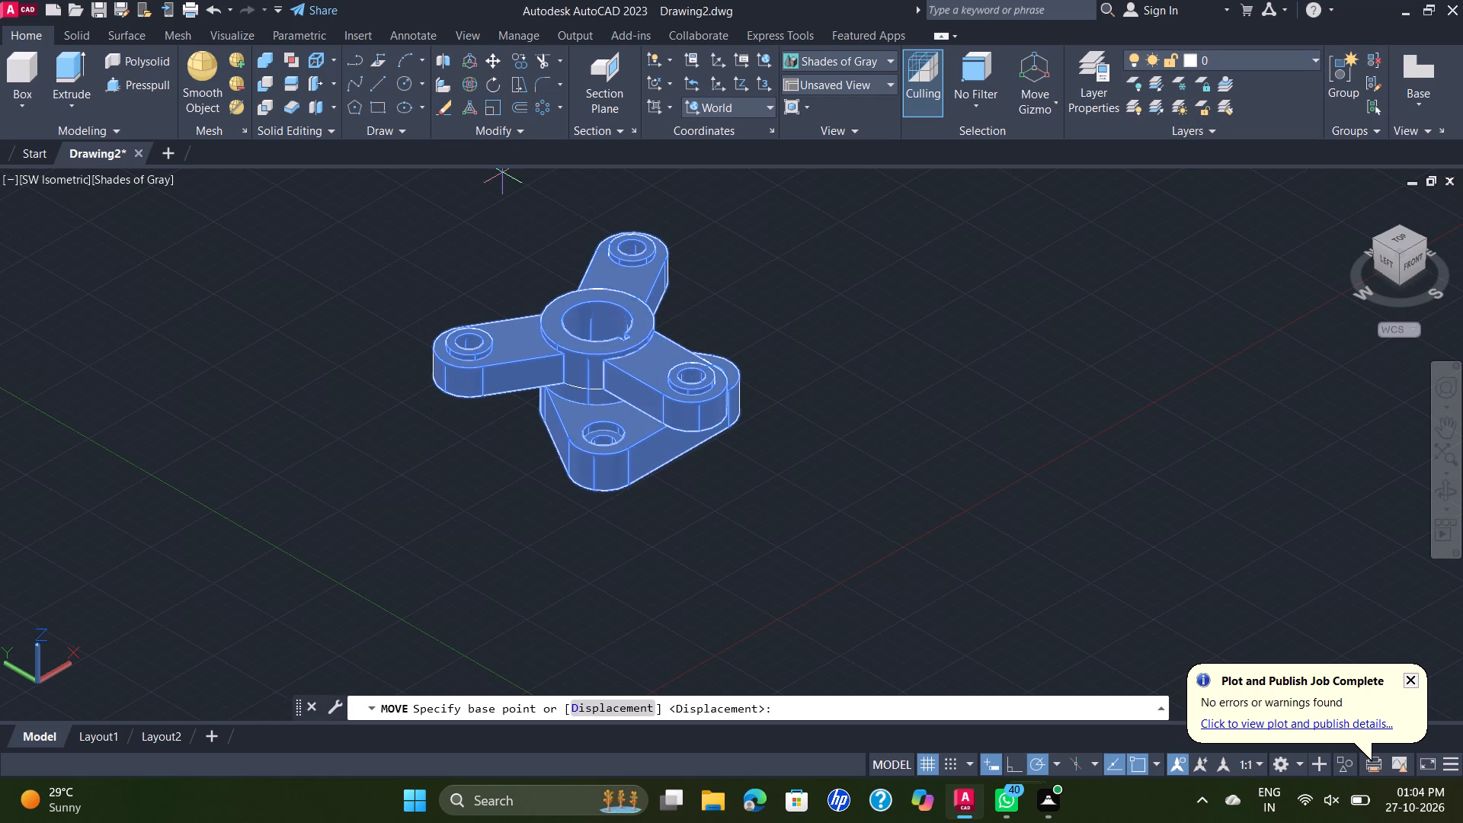
pyautogui.click(597, 350)
pyautogui.click(998, 310)
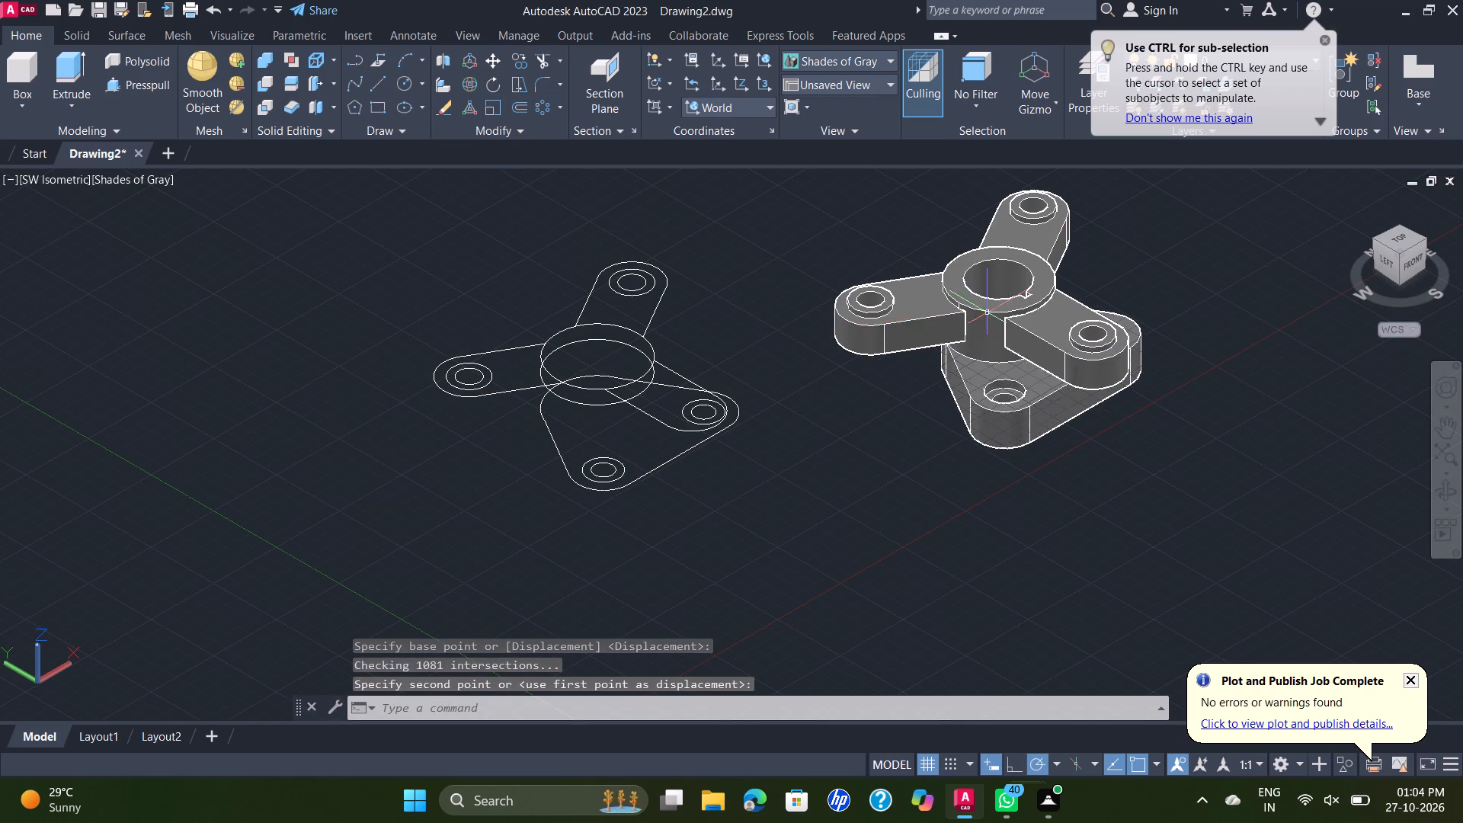
# Erase all the leftover 2D outlines and circles of the arms, hub and triangular plate.
pyautogui.click(776, 226)
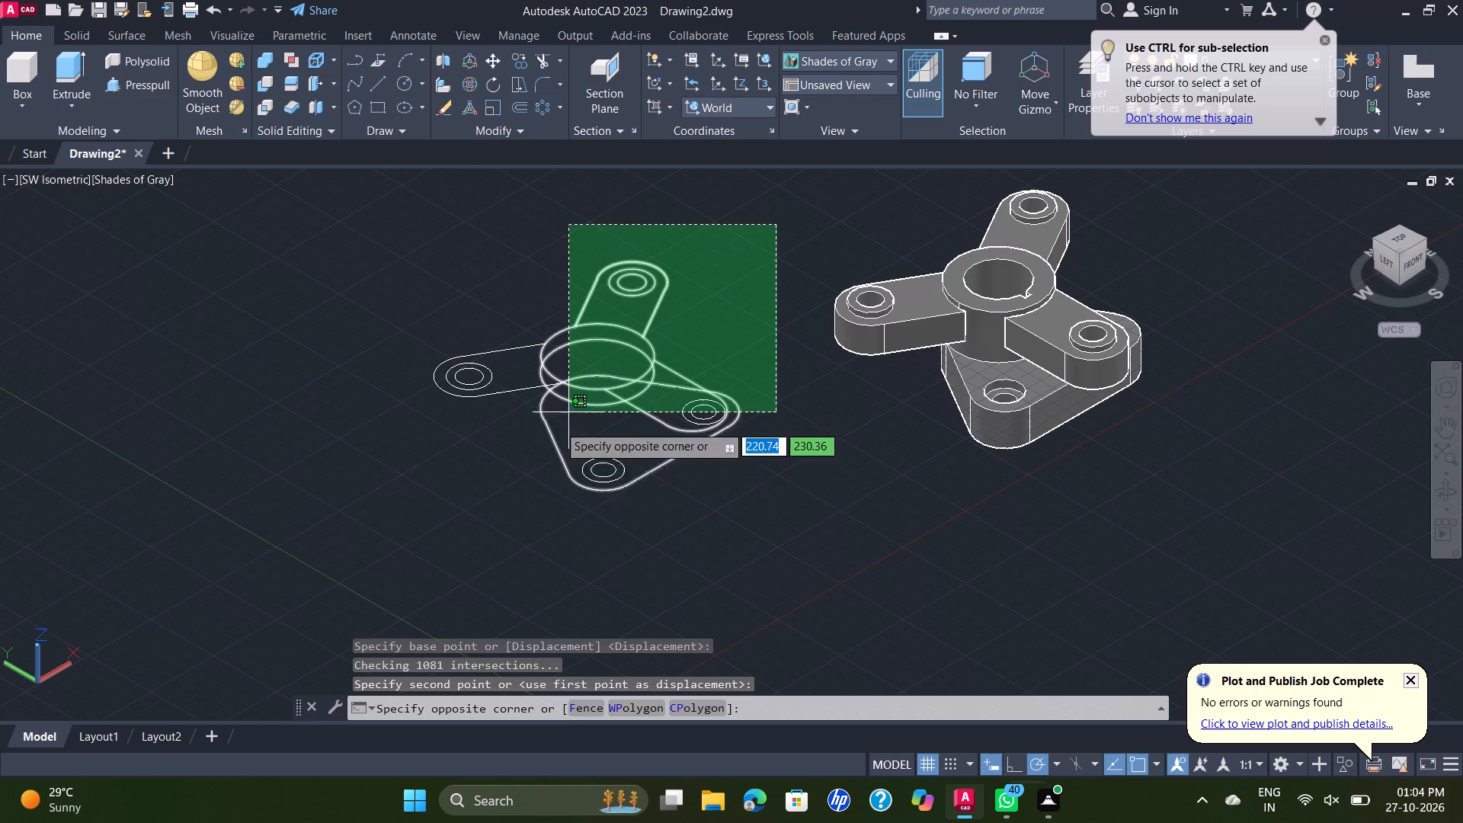
pyautogui.click(346, 536)
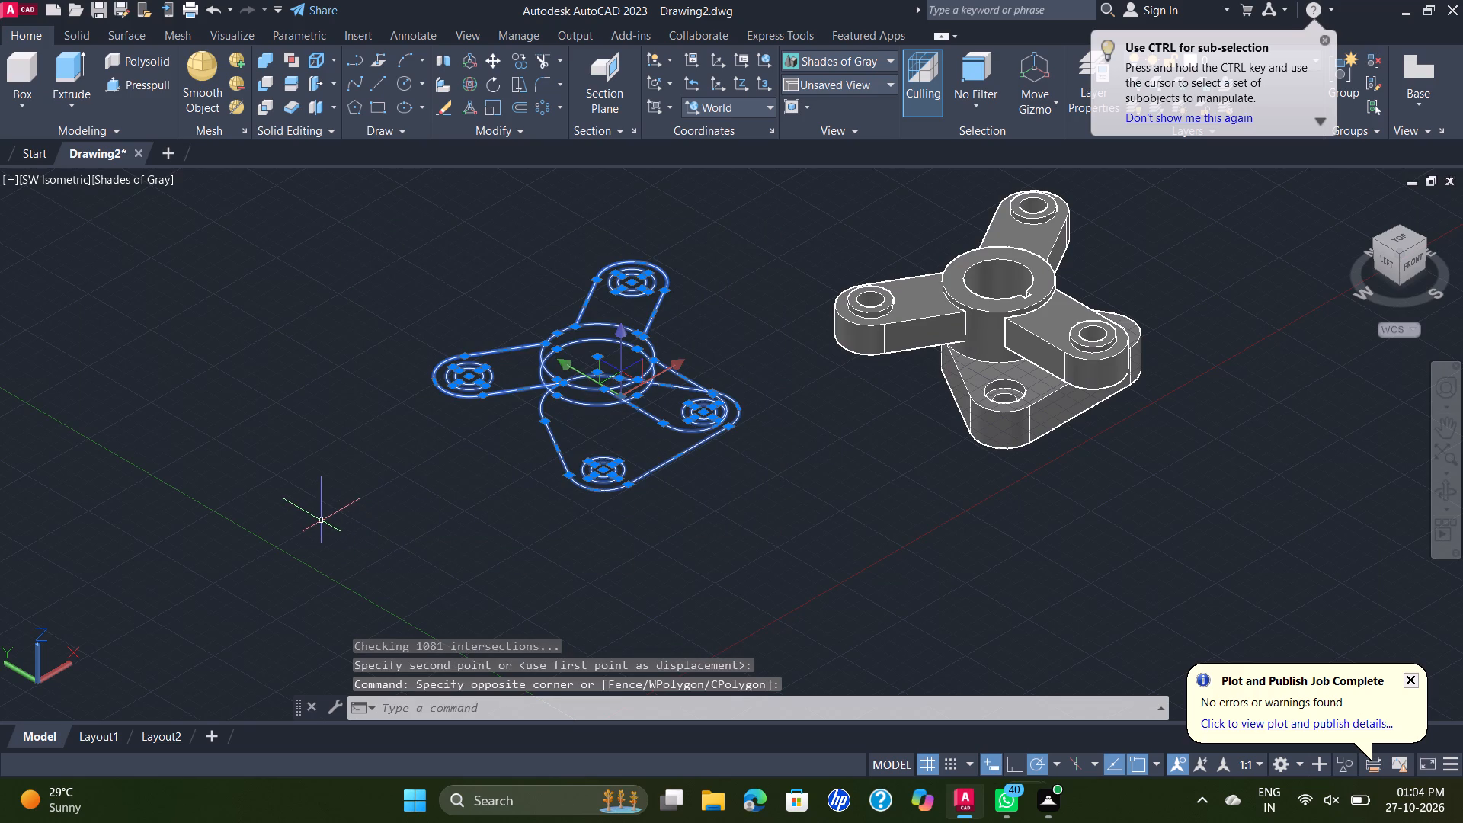
pyautogui.press('Delete')
# Examine the united hub-and-plate solid up close and from farther out in the SW Isometric view.
pyautogui.moveTo(1066, 360); pyautogui.dragTo(957, 401, button='middle')
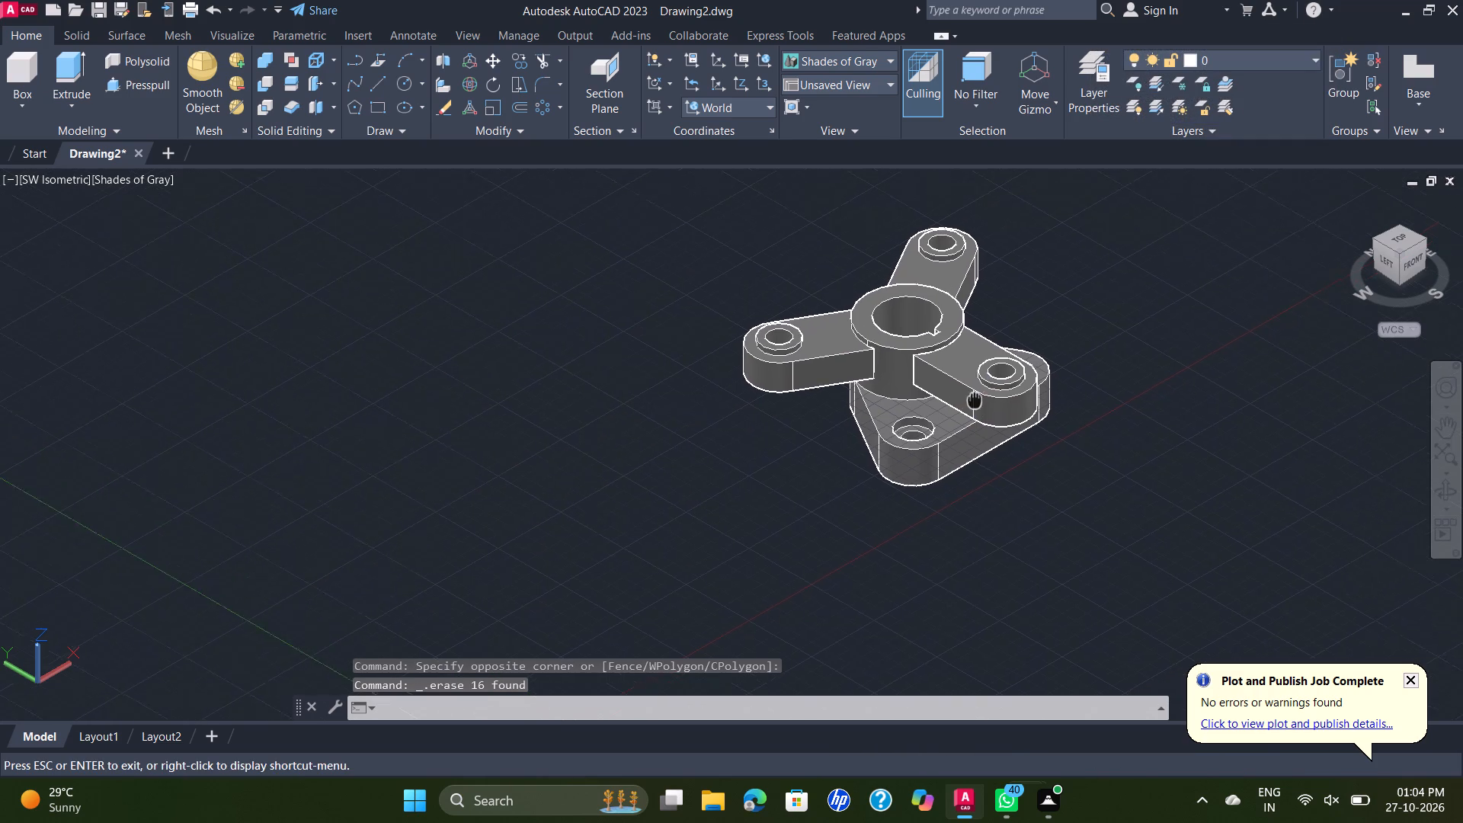
pyautogui.moveTo(957, 401); pyautogui.dragTo(789, 405, button='middle')
pyautogui.scroll(-1, 815, 290)
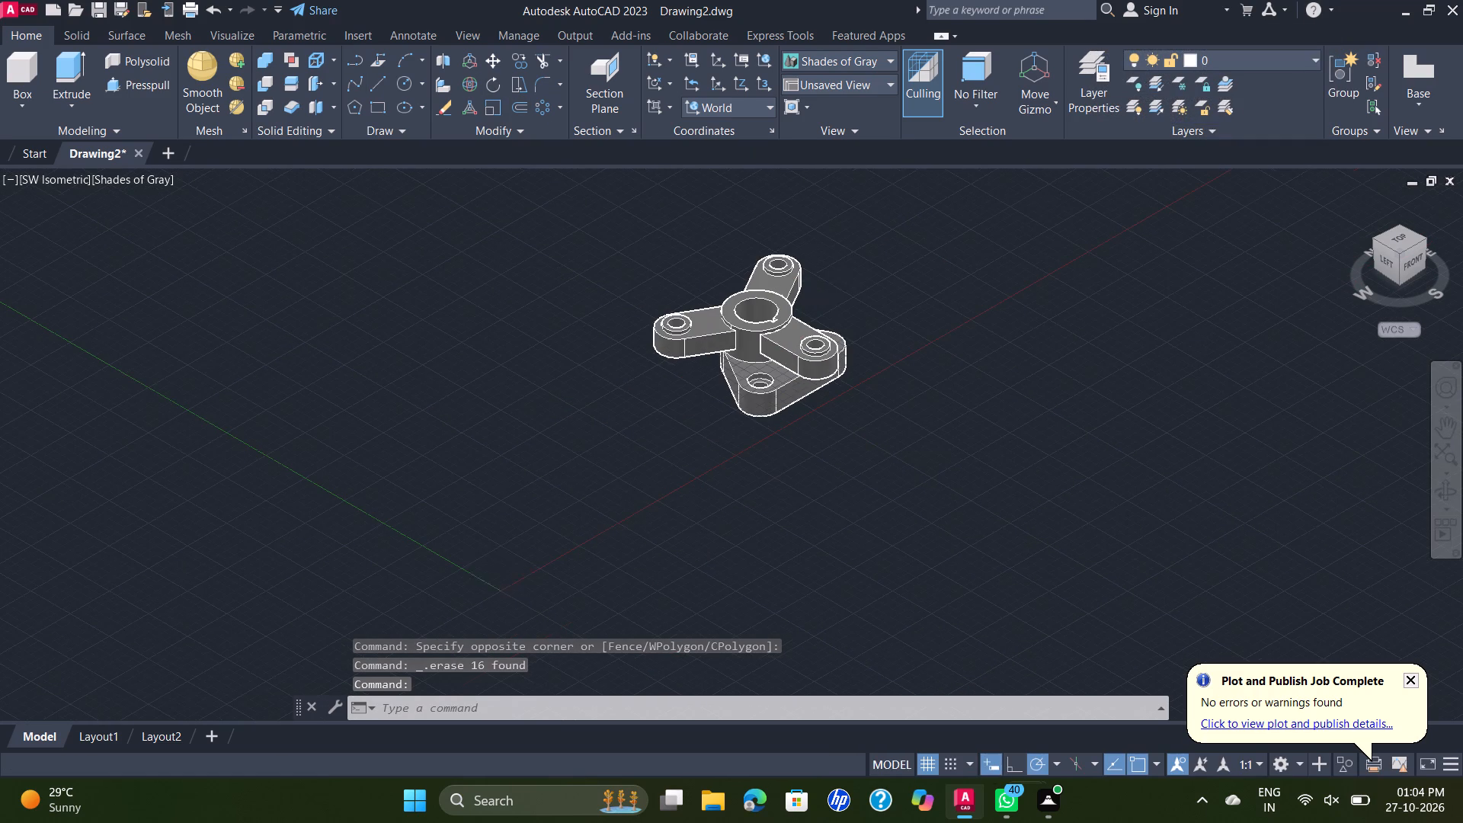
pyautogui.middleClick(812, 289)
pyautogui.moveTo(964, 272); pyautogui.dragTo(962, 272, button='middle')
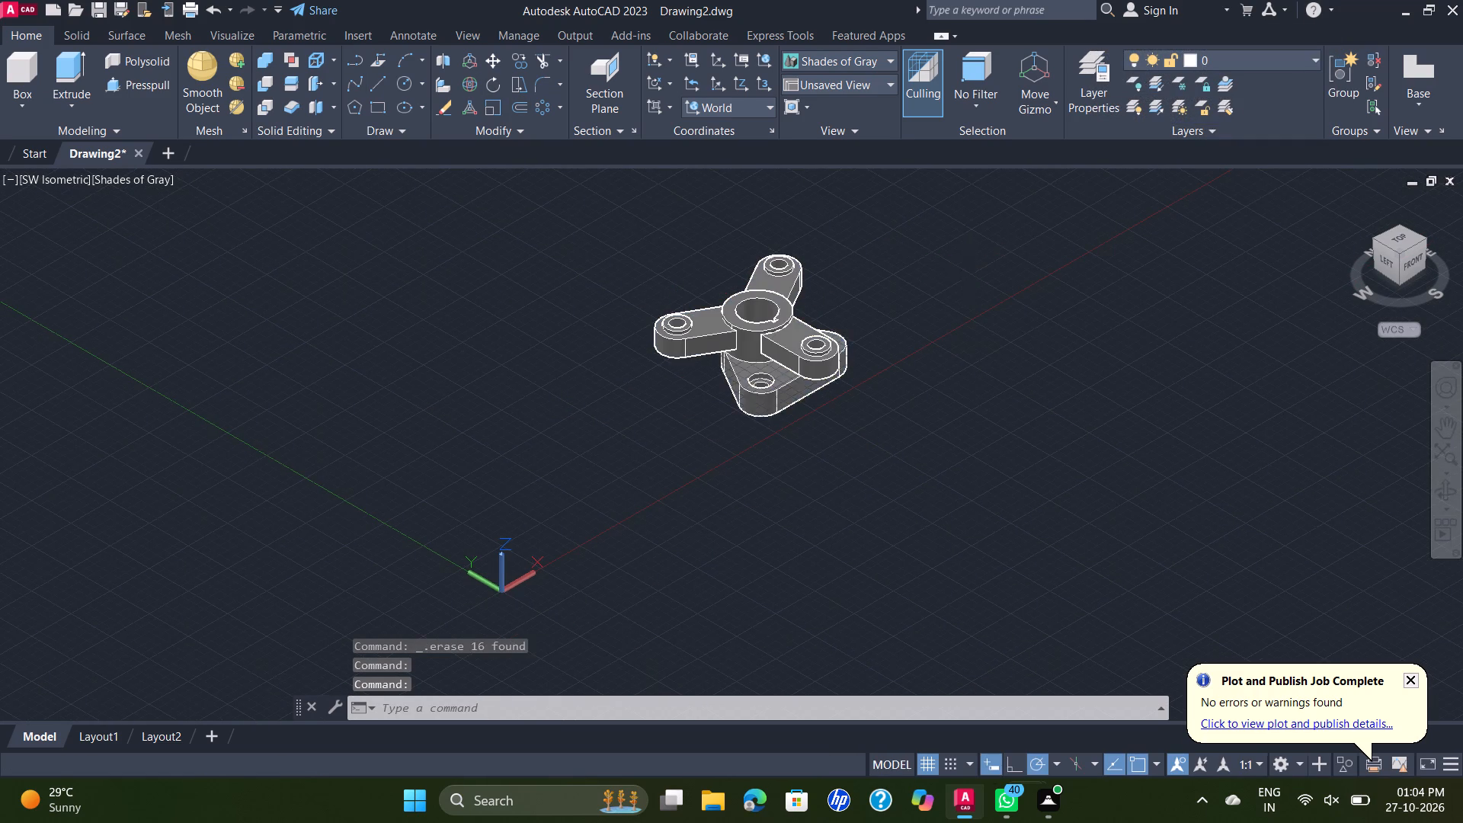
pyautogui.moveTo(962, 272); pyautogui.dragTo(733, 267, button='middle')
pyautogui.scroll(1, 598, 356)
pyautogui.scroll(2, 646, 262)
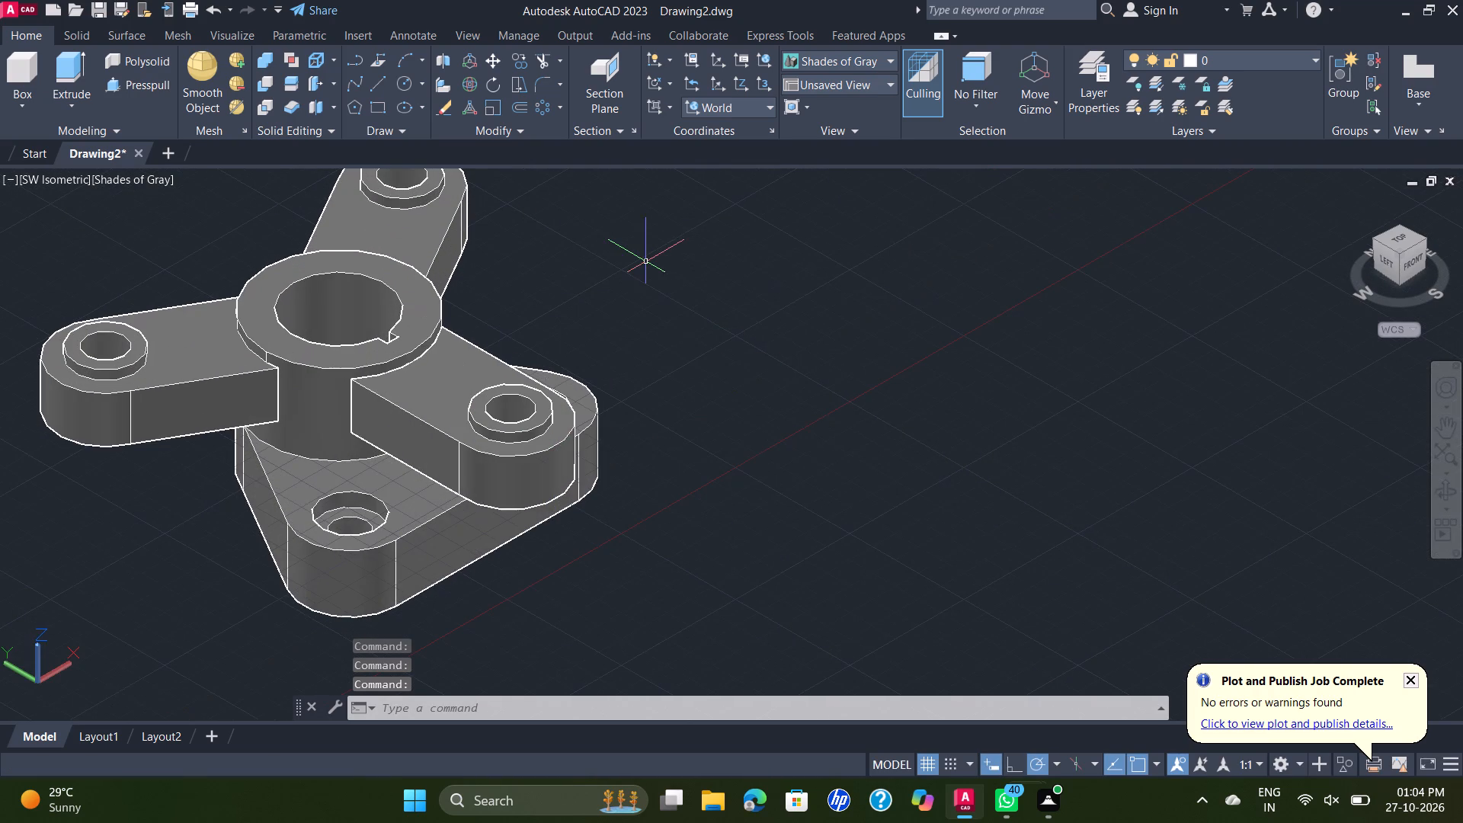
pyautogui.scroll(-1, 653, 267)
pyautogui.moveTo(654, 267); pyautogui.dragTo(780, 244, button='middle')
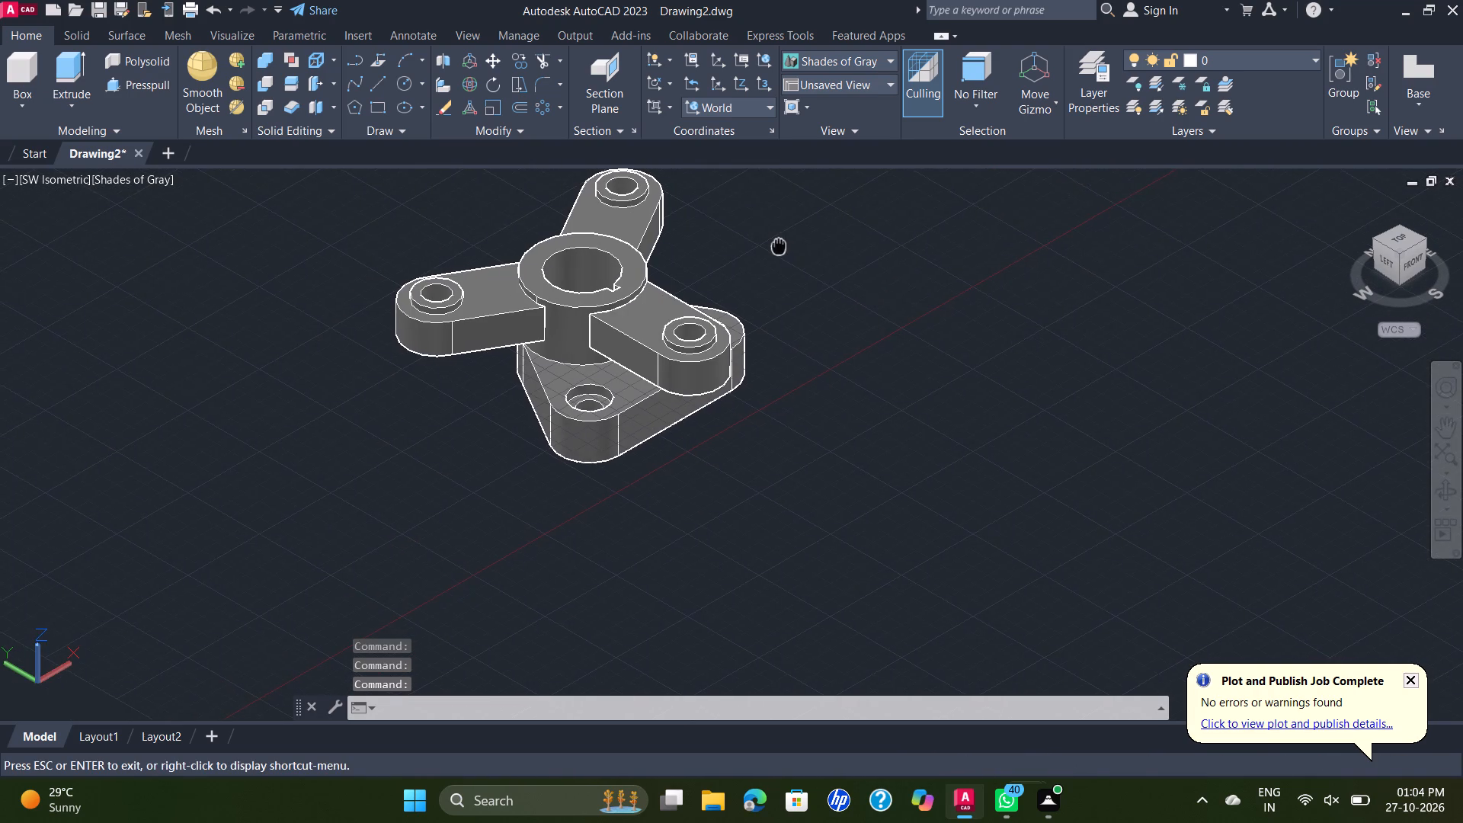
pyautogui.moveTo(780, 244); pyautogui.dragTo(781, 245, button='middle')
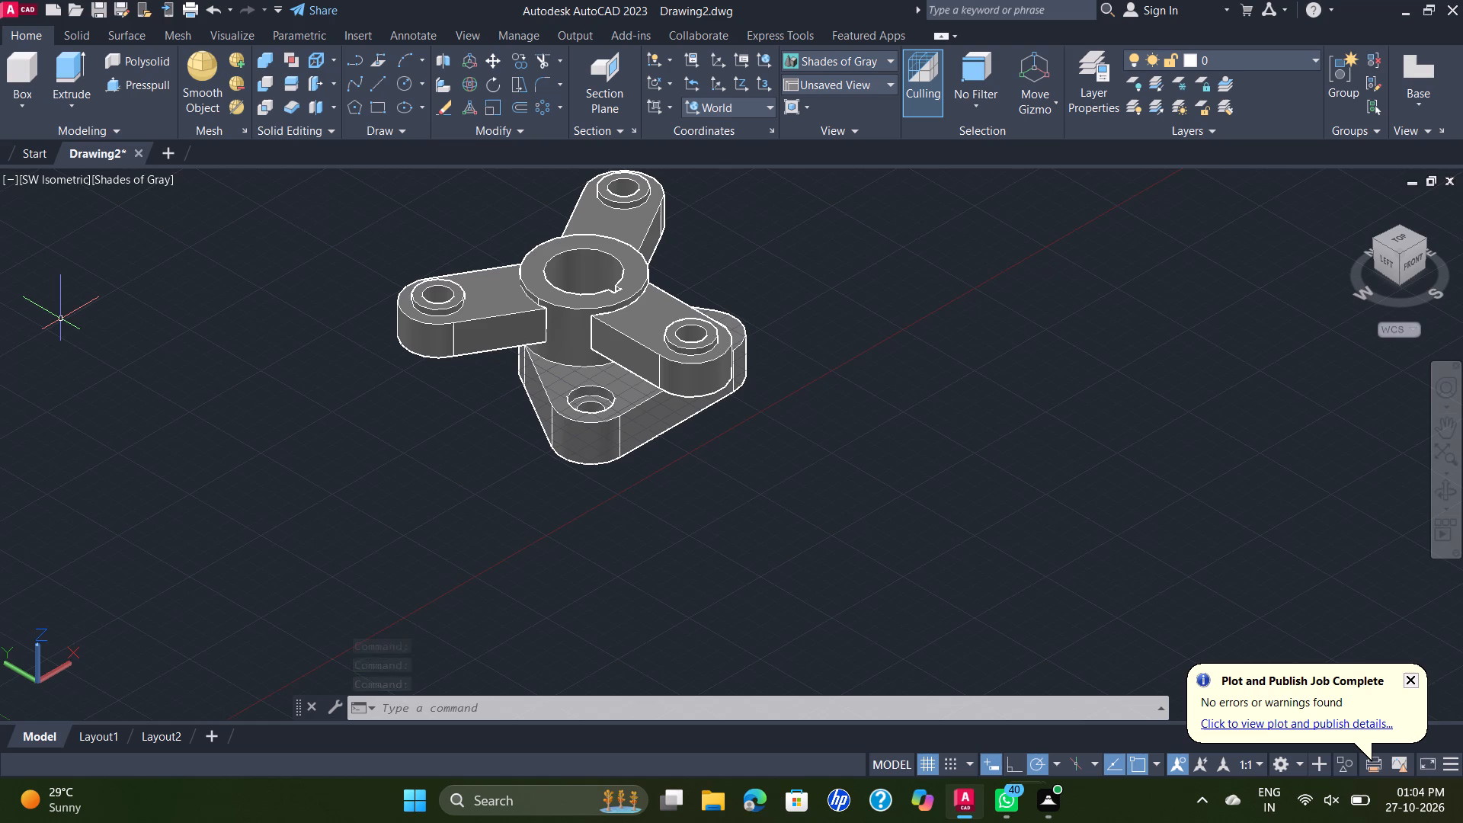
# Save the drawing in Documents as D 82, in AutoCAD 2018 Drawing format.
pyautogui.hotkey('ctrl', 's')
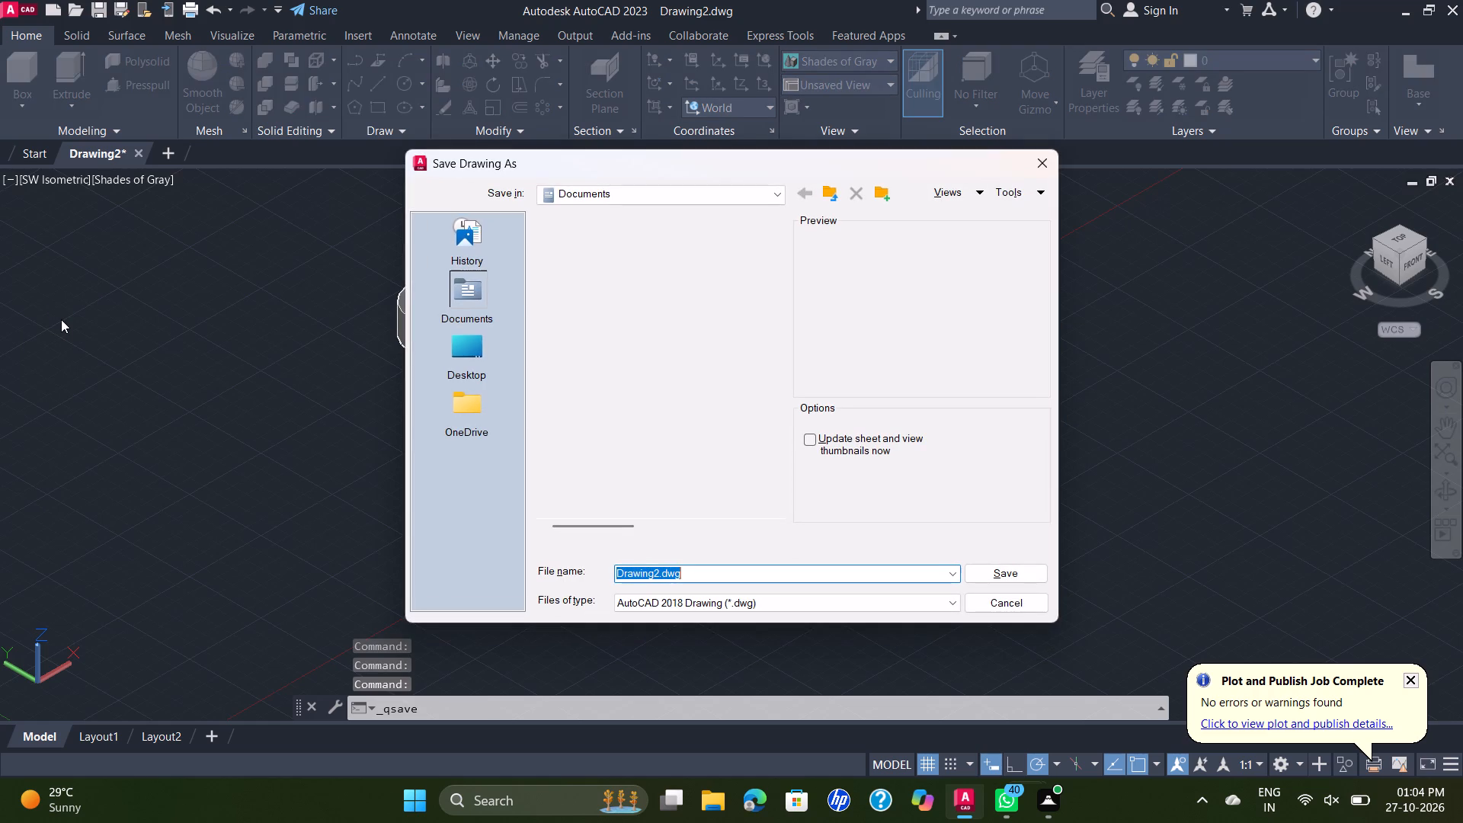
pyautogui.write('D 82')
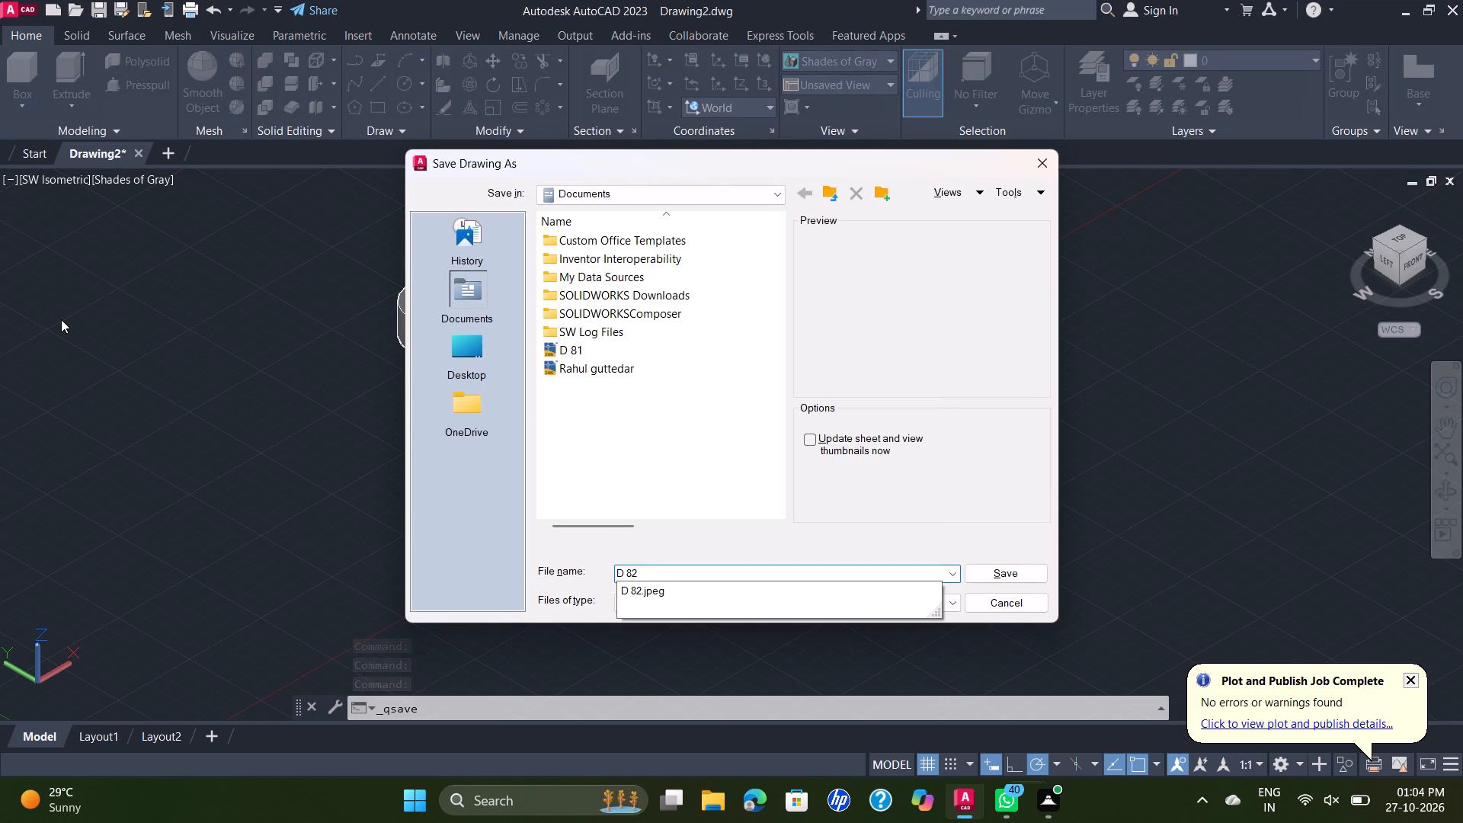
pyautogui.press('Return')
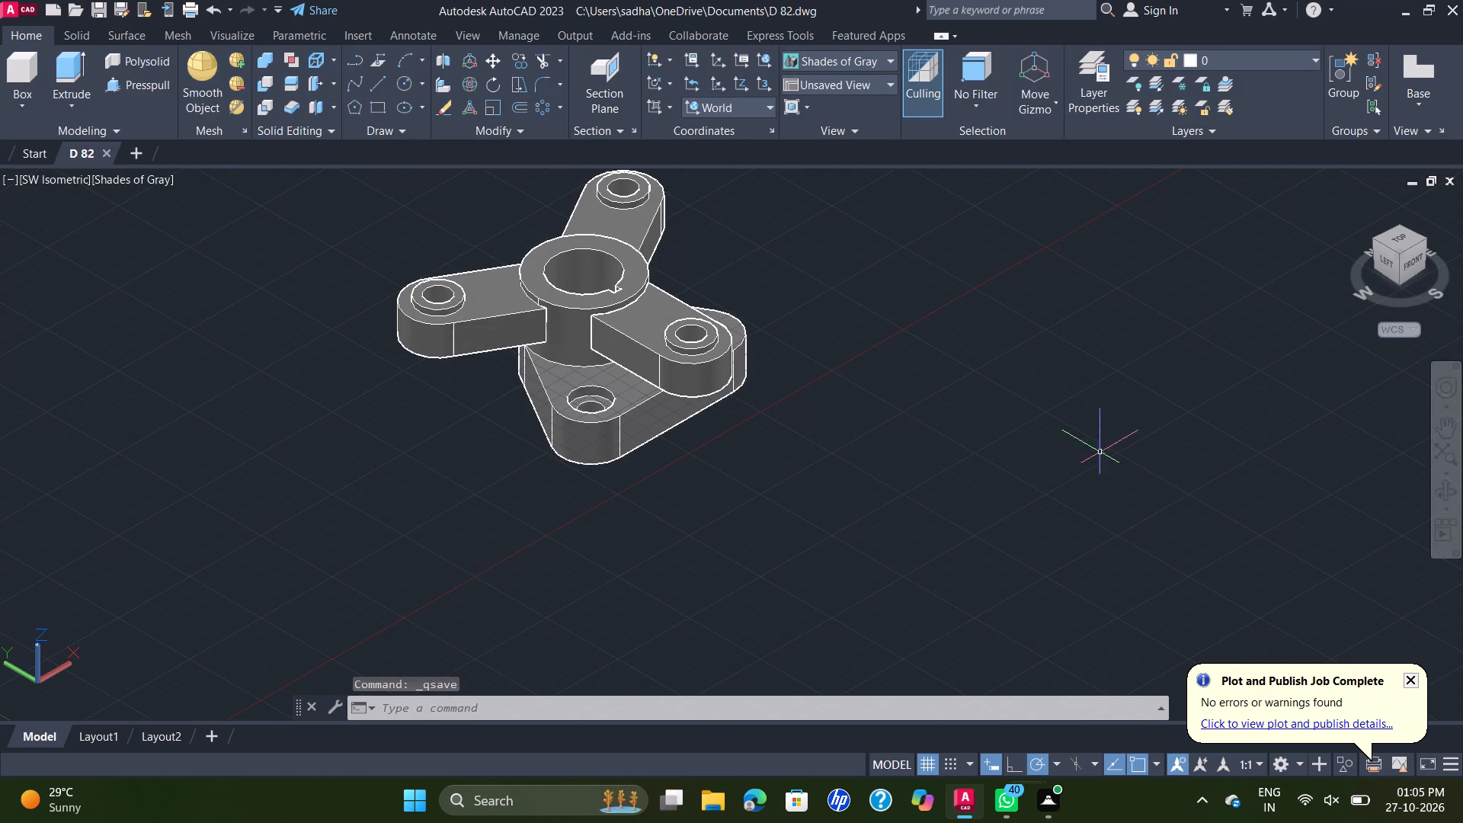
# Start a plot of the model using the DWG To PDF.pc3 plotter with landscape orientation.
pyautogui.scroll(-1, 837, 258)
pyautogui.moveTo(847, 270); pyautogui.dragTo(890, 370, button='middle')
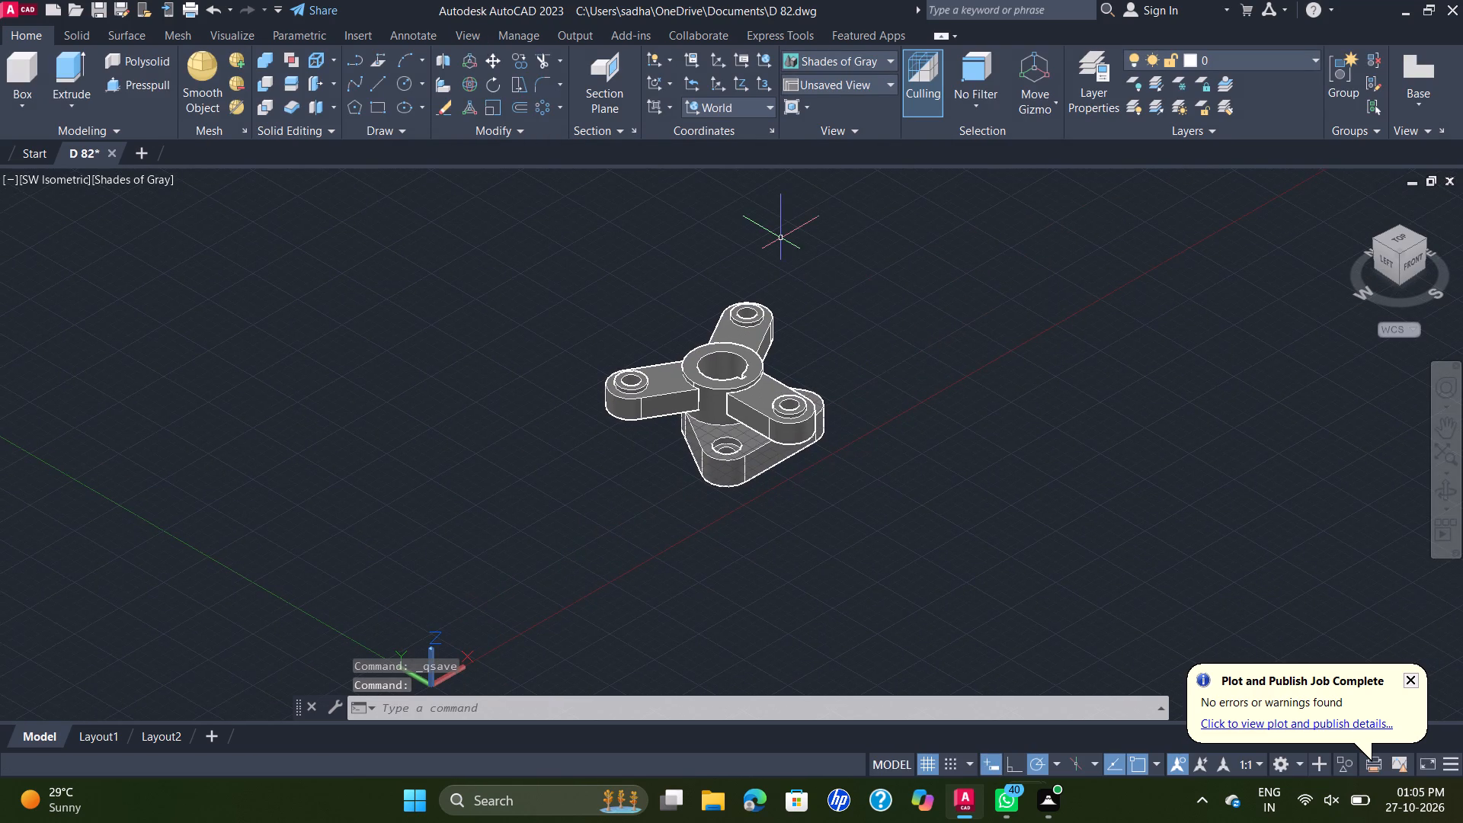
pyautogui.write('PLO')
pyautogui.press('t')
pyautogui.press('Return')
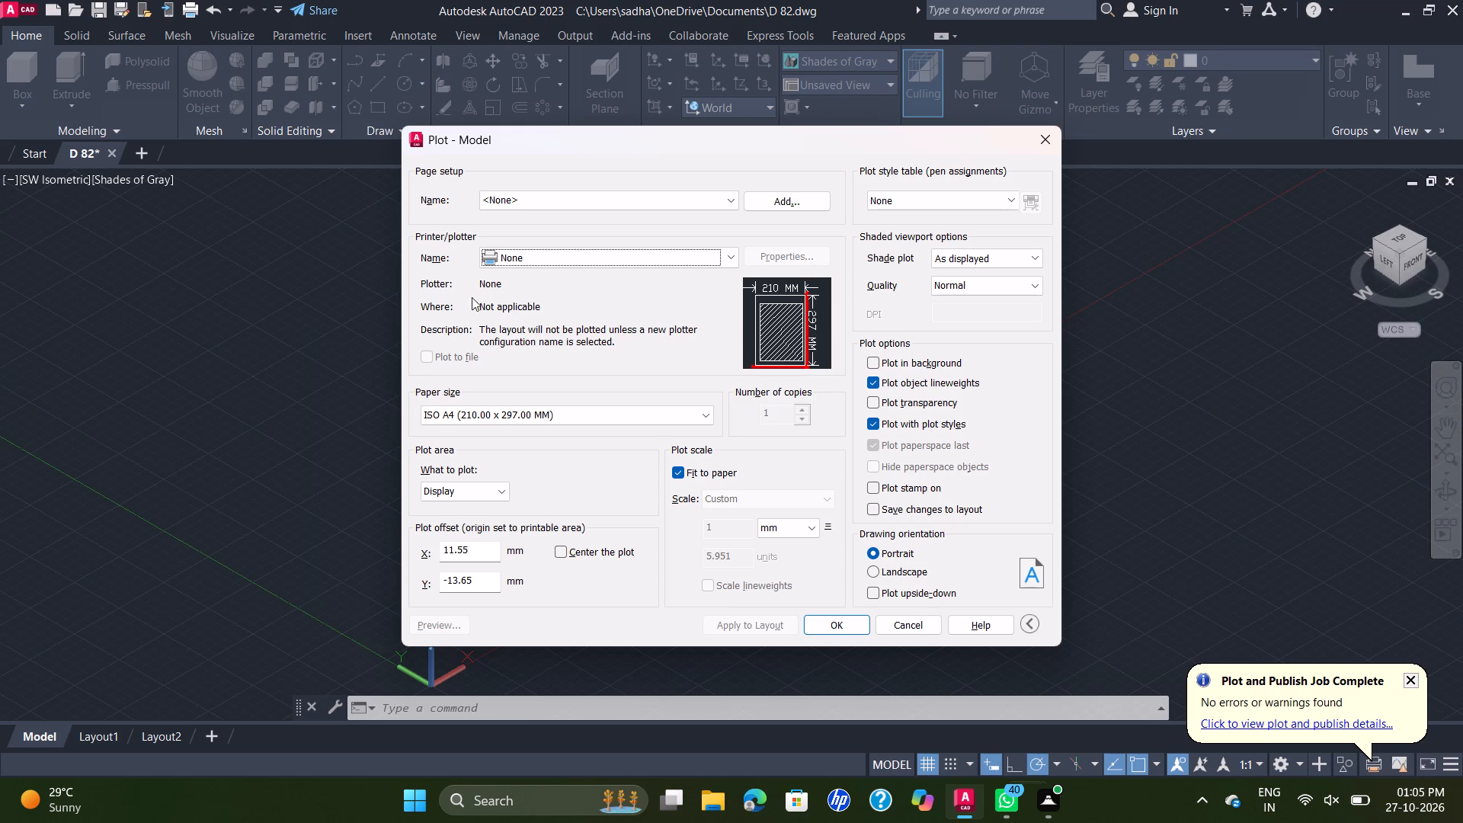
pyautogui.click(739, 264)
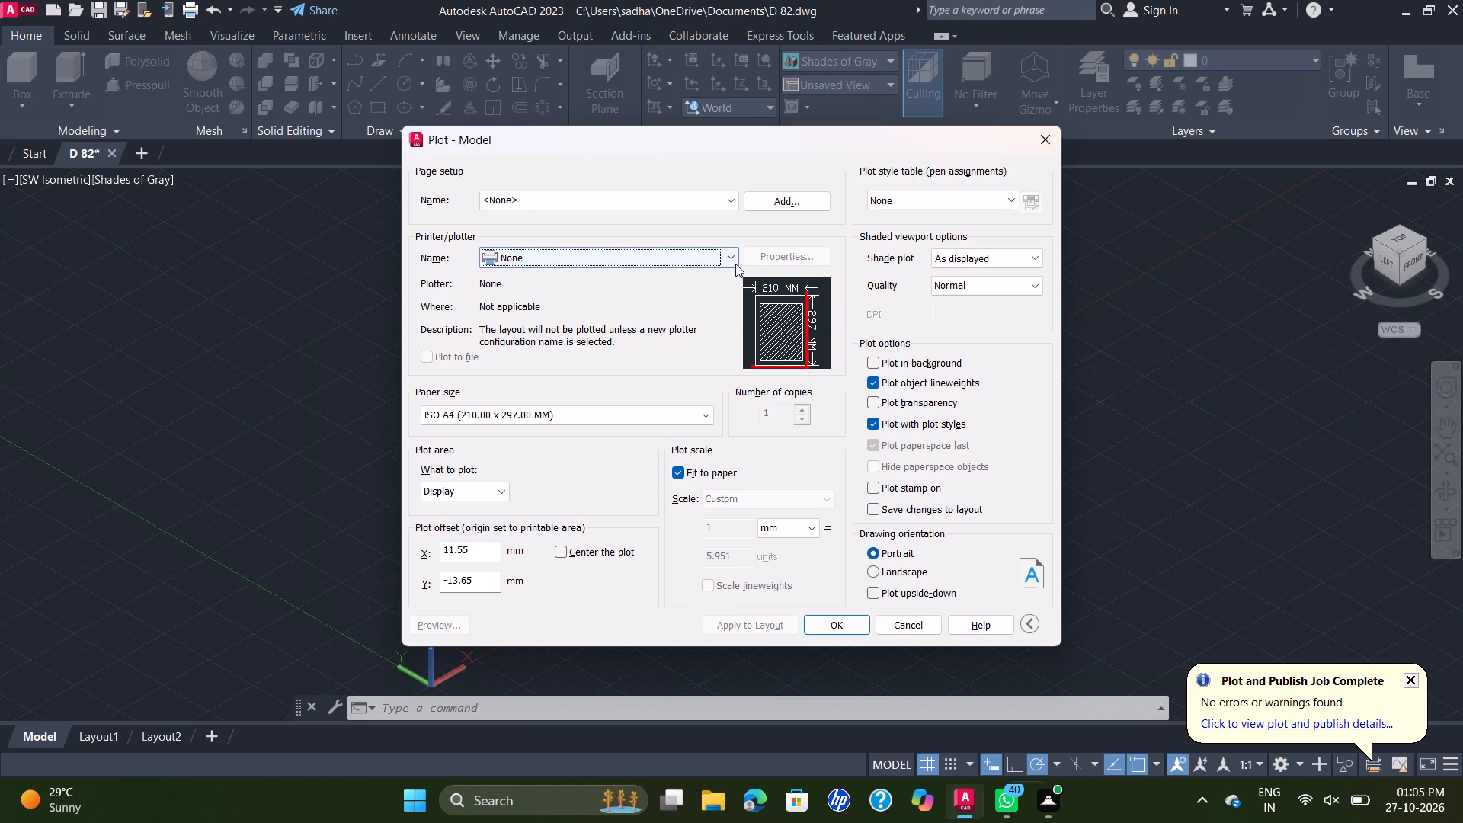
pyautogui.click(735, 264)
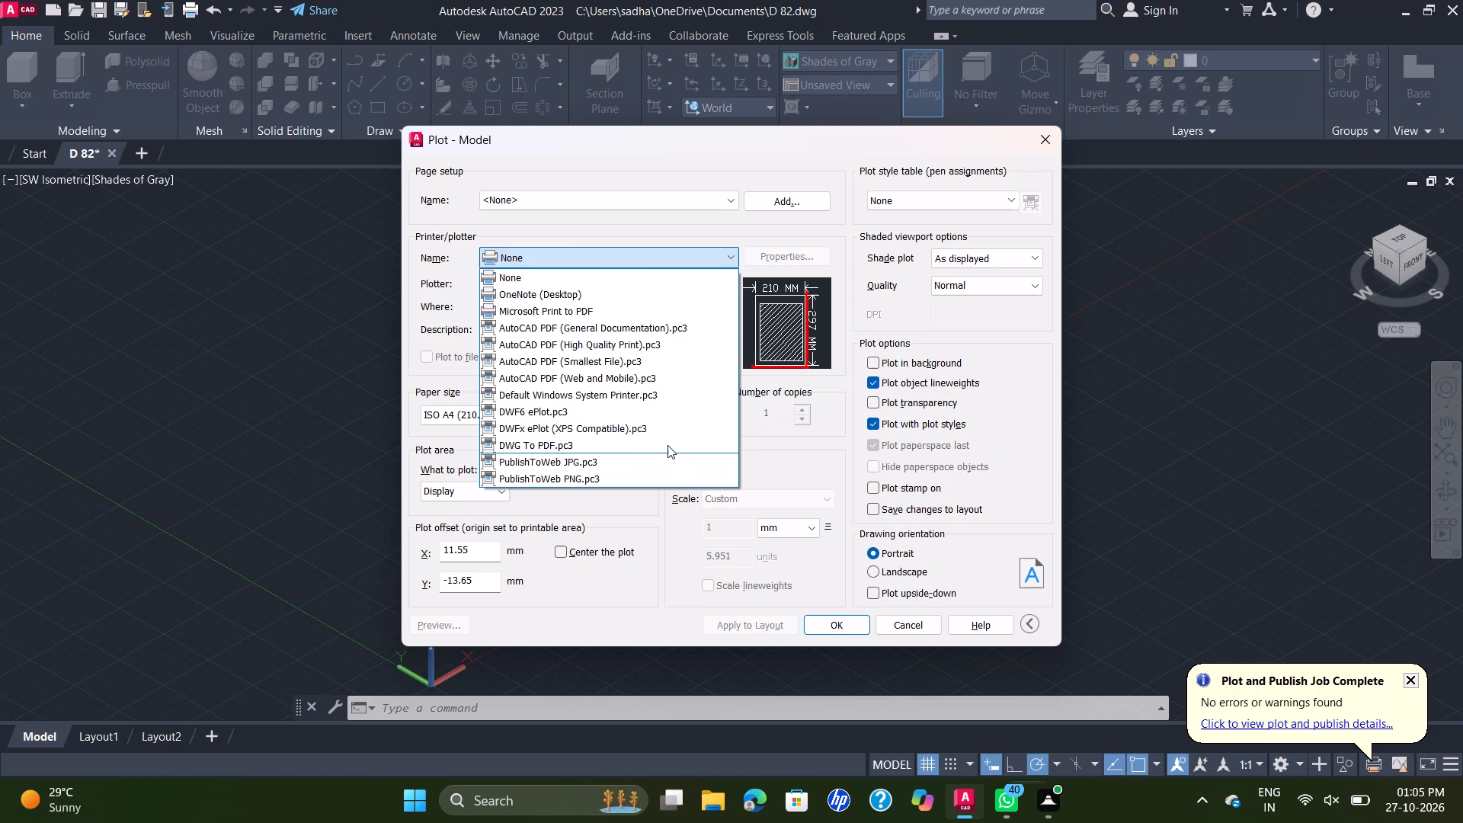
pyautogui.click(667, 445)
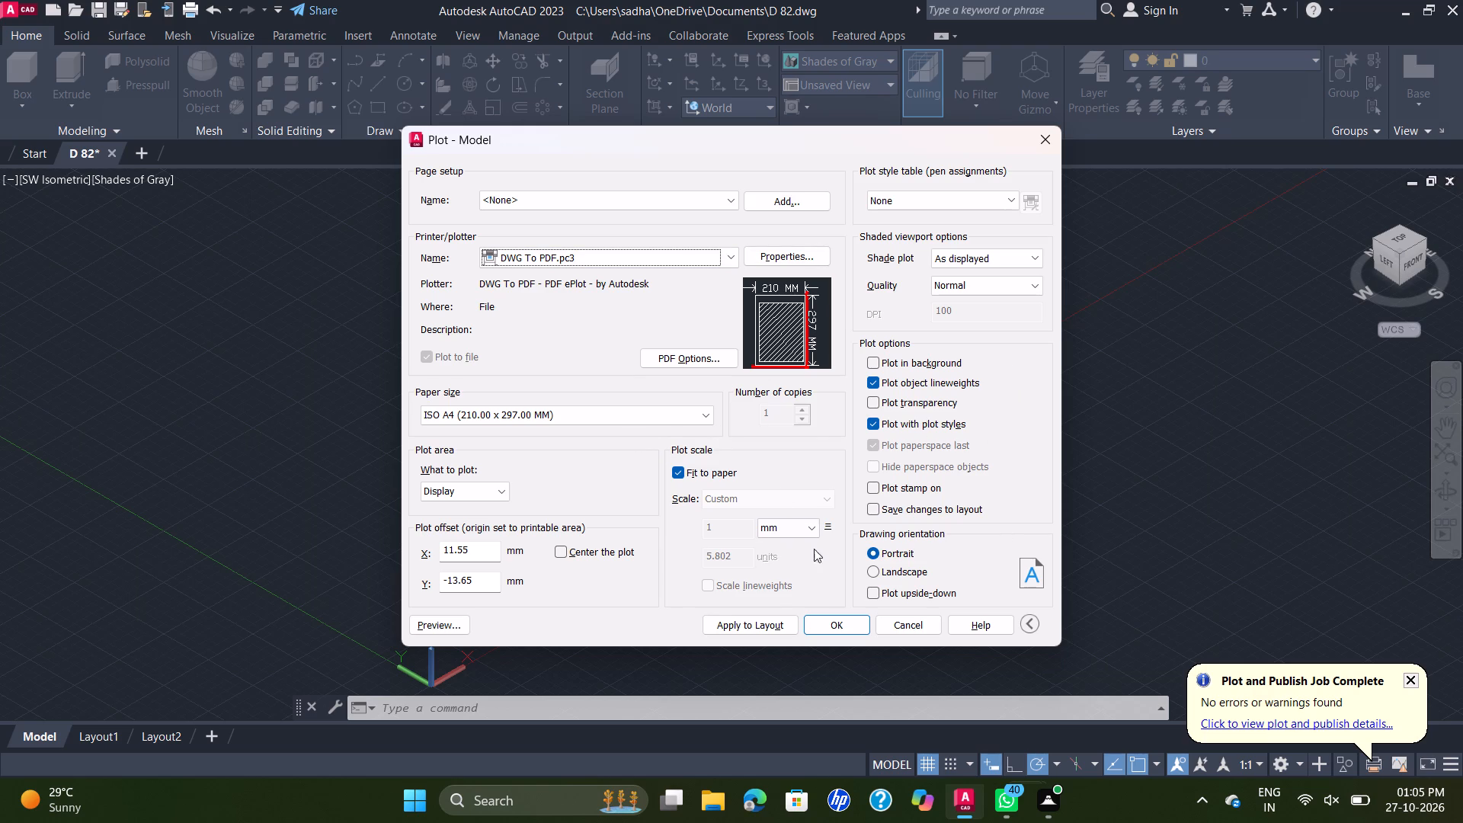
pyautogui.click(879, 573)
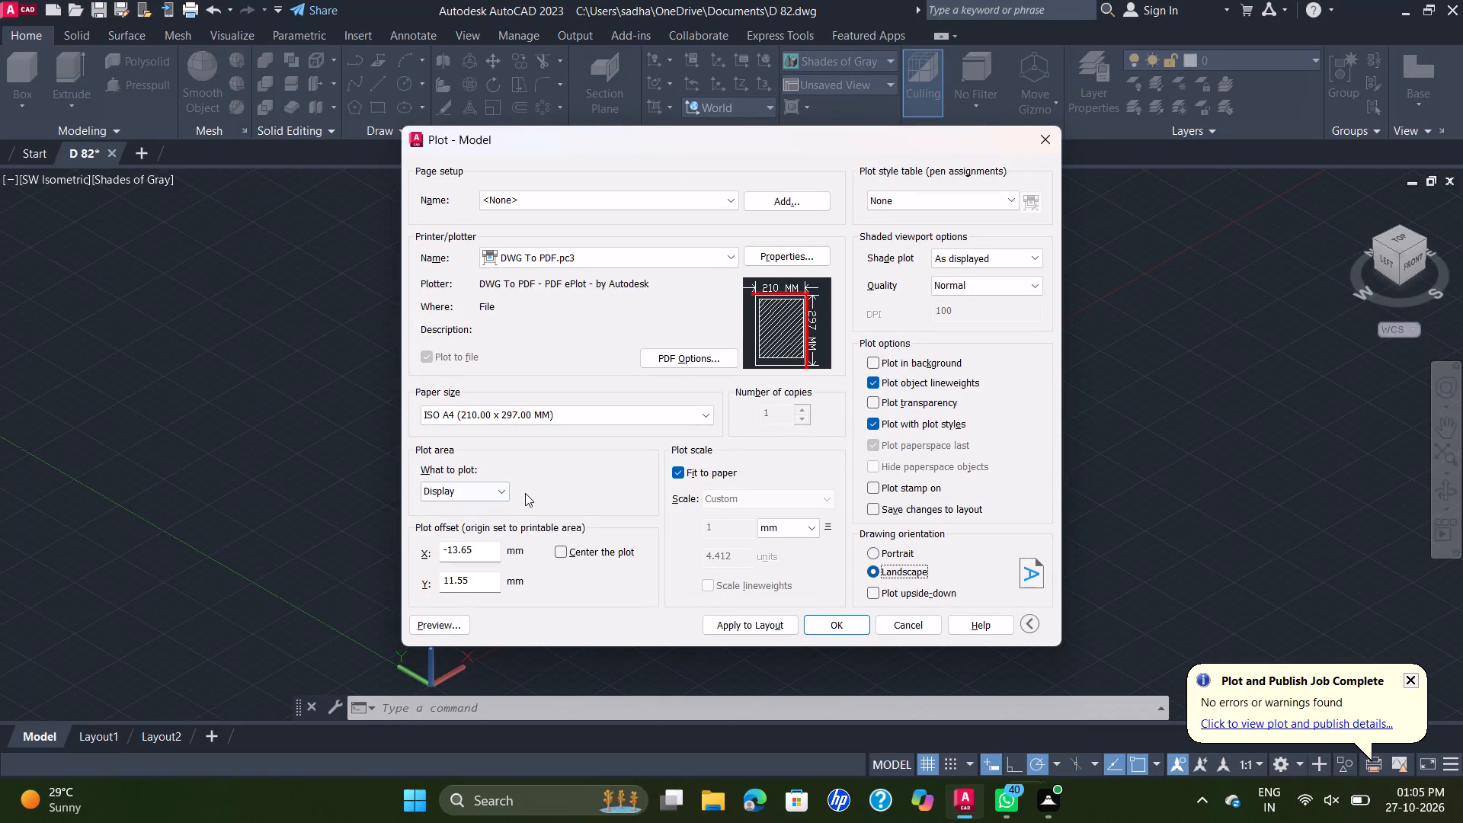
# Set the plot area to a window enclosing the whole hub-and-plate solid.
pyautogui.click(514, 493)
pyautogui.click(486, 492)
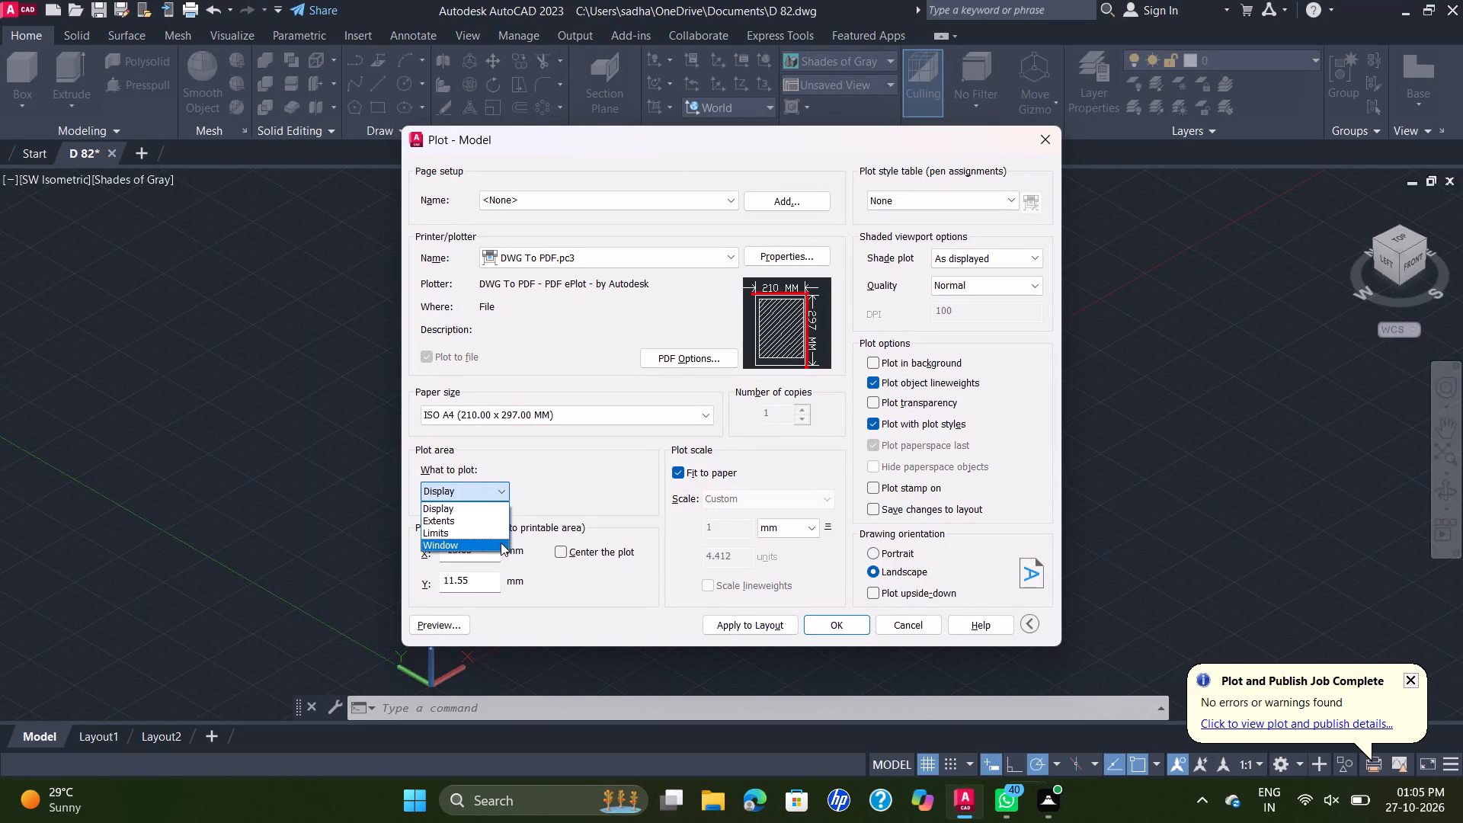
pyautogui.click(504, 542)
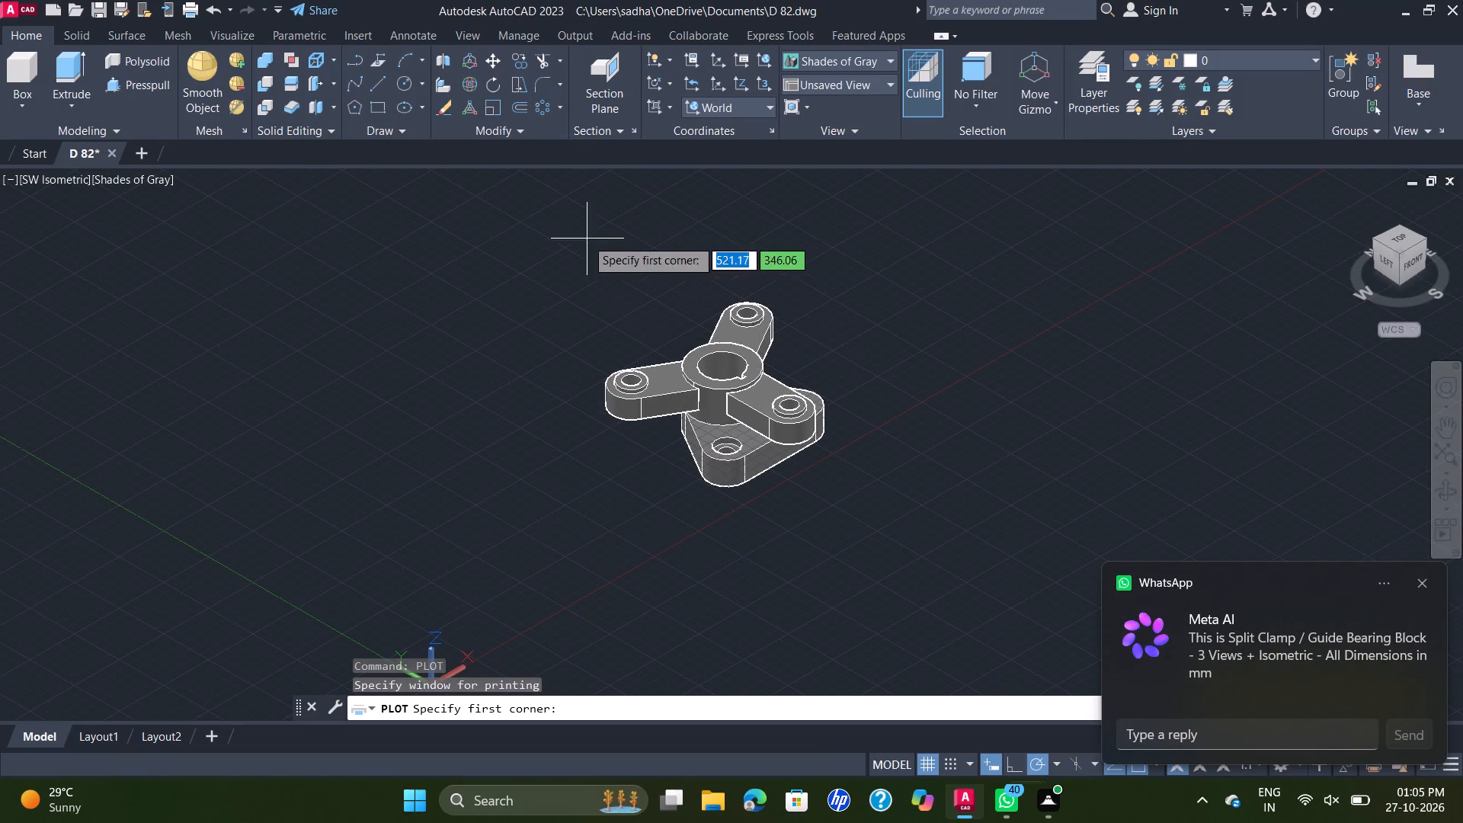
pyautogui.click(500, 249)
pyautogui.click(949, 552)
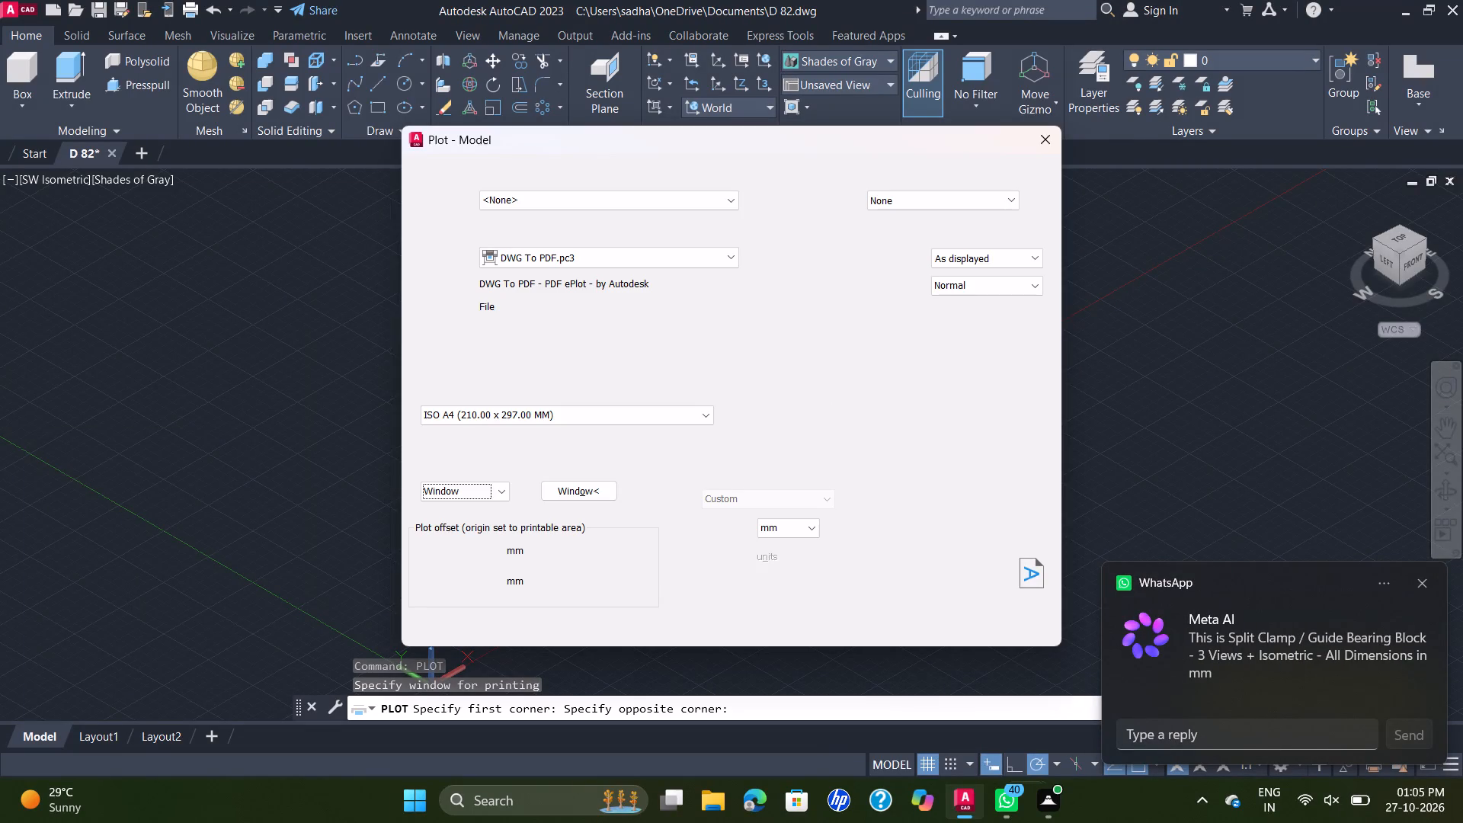
pyautogui.scroll(-2, 806, 442)
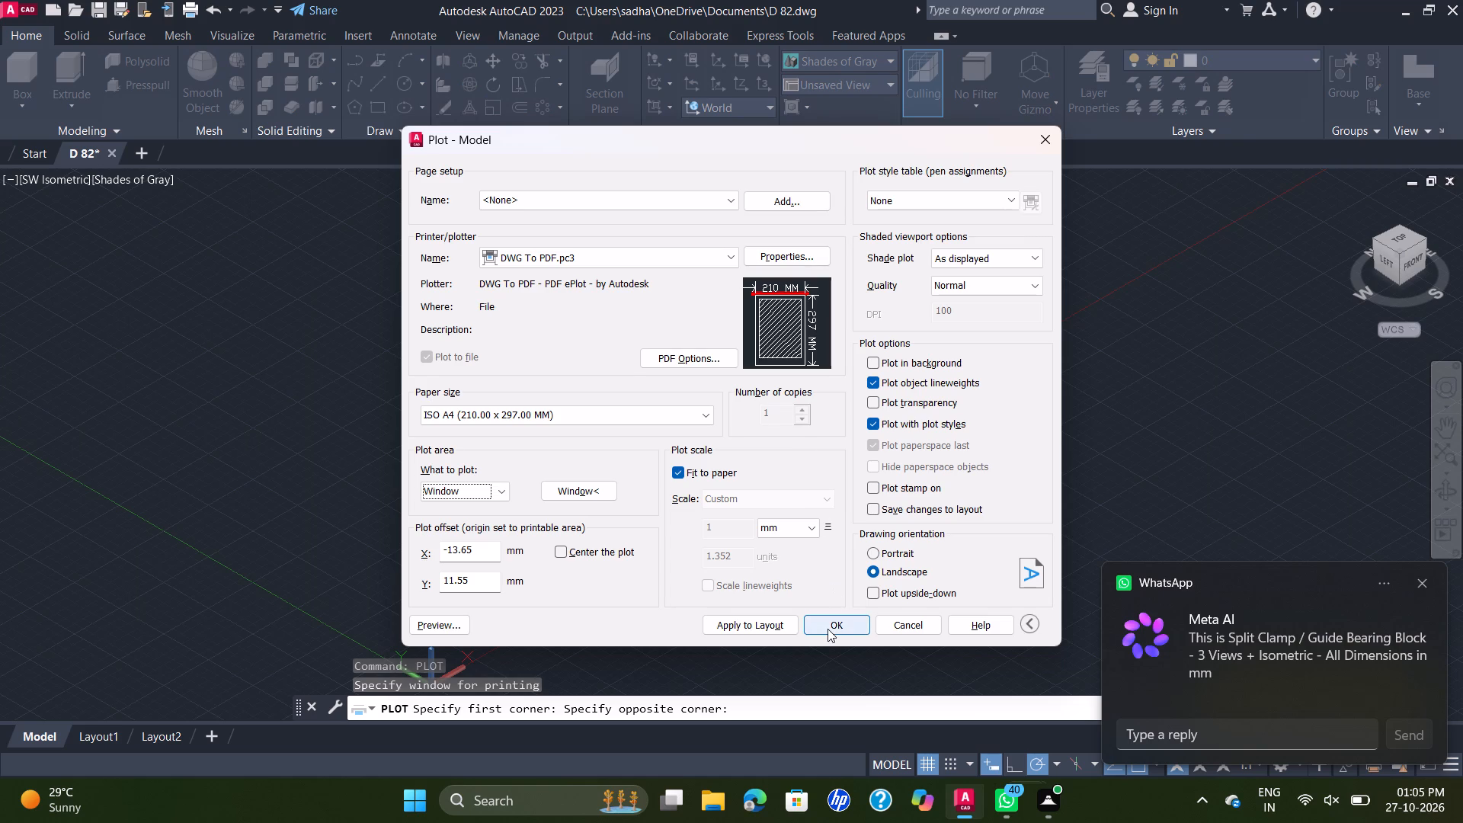
# Plot the model to D 82-Model.pdf in Documents, and close the PDF that opens in Microsoft Edge.
pyautogui.click(828, 629)
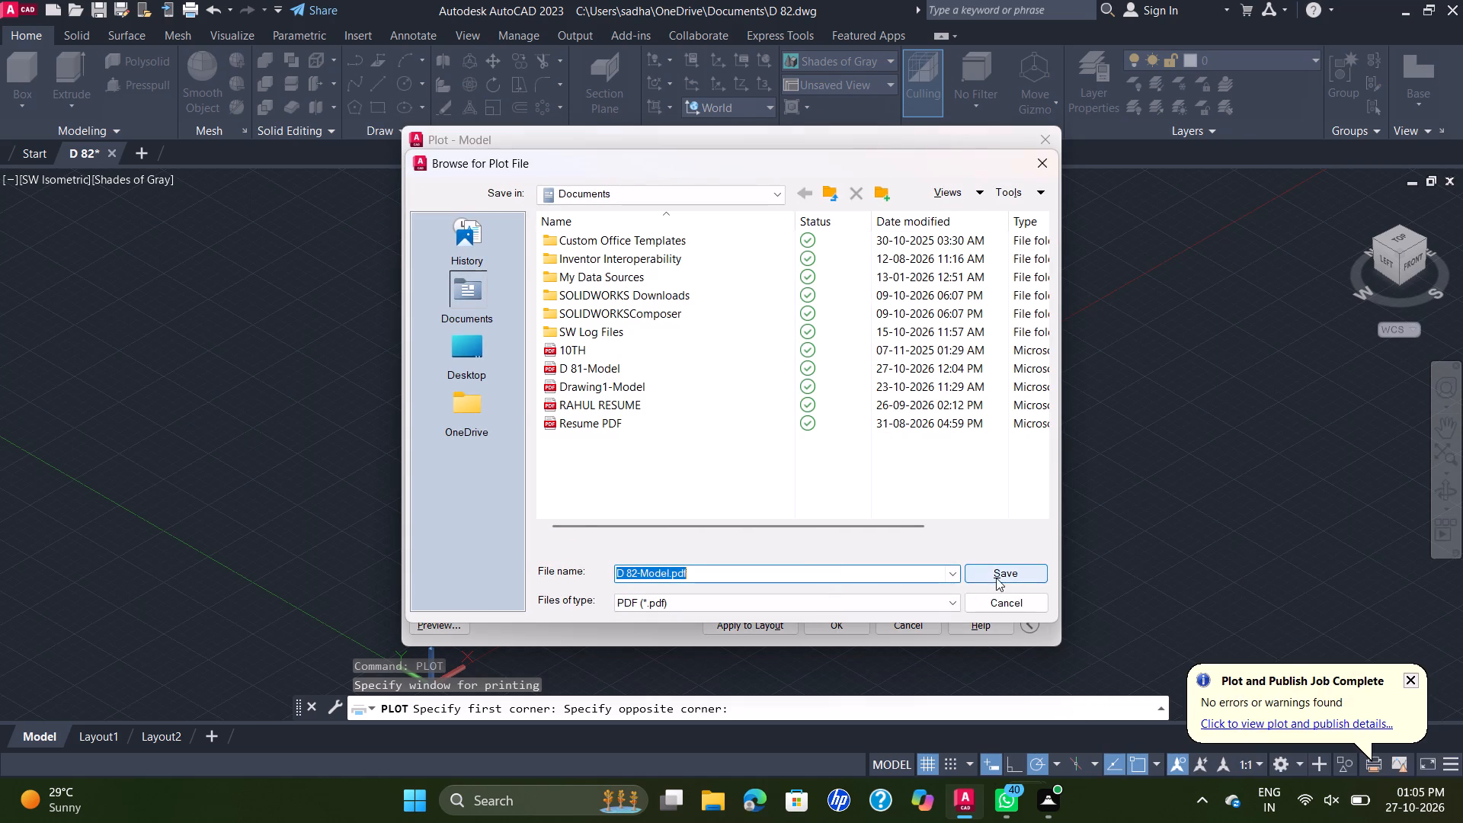
pyautogui.click(996, 578)
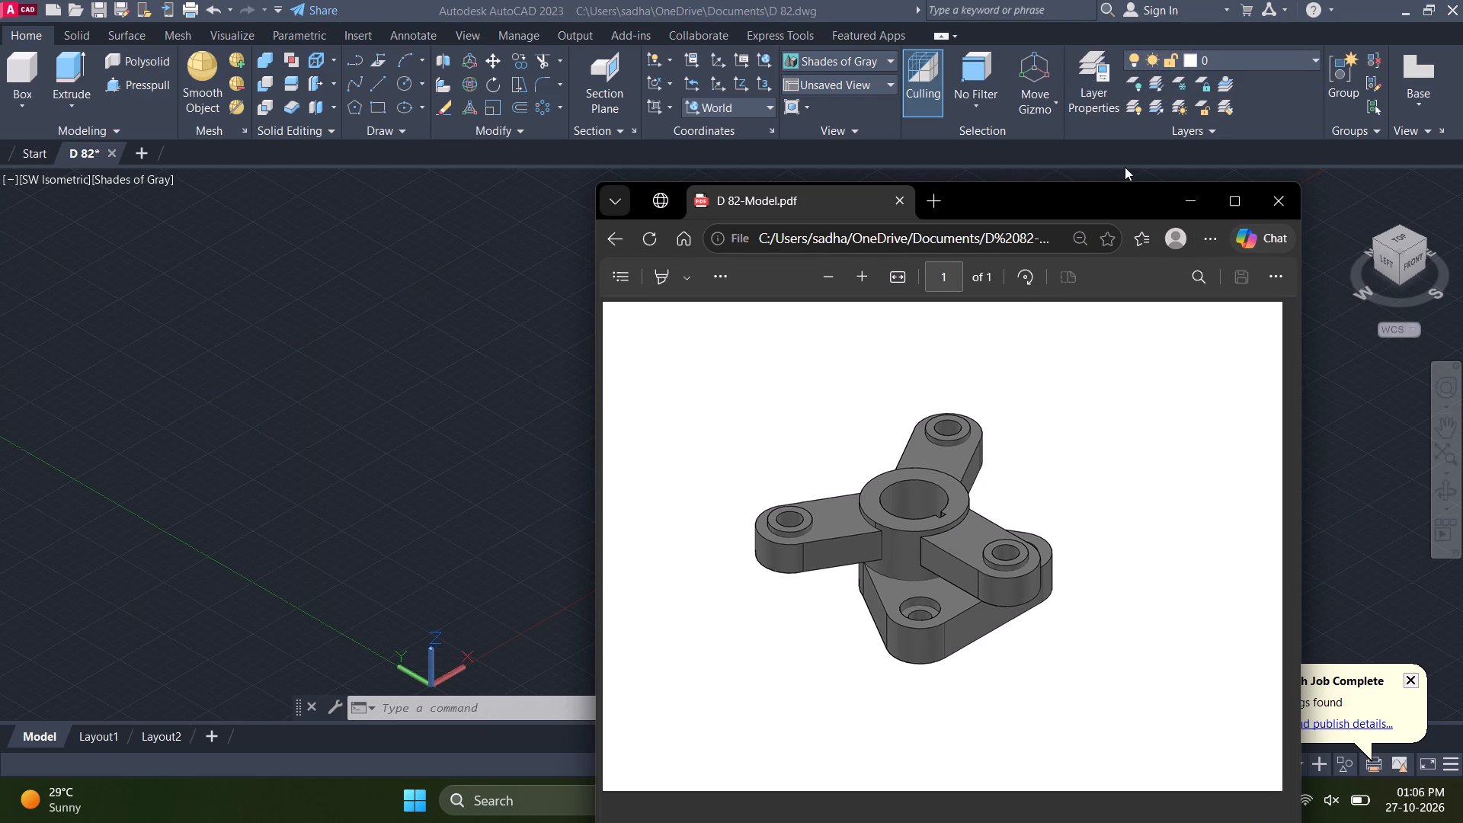
pyautogui.click(1271, 212)
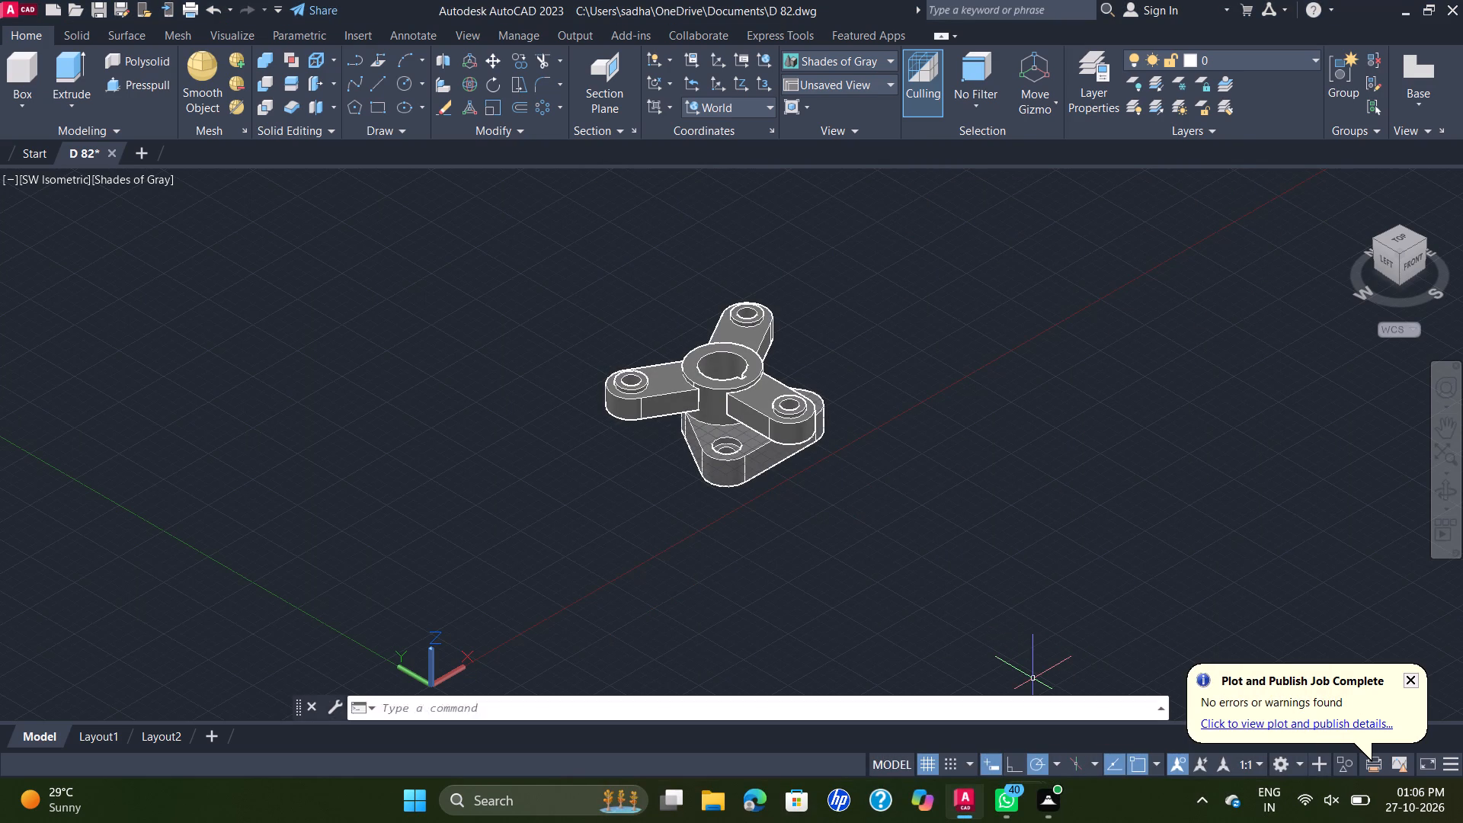